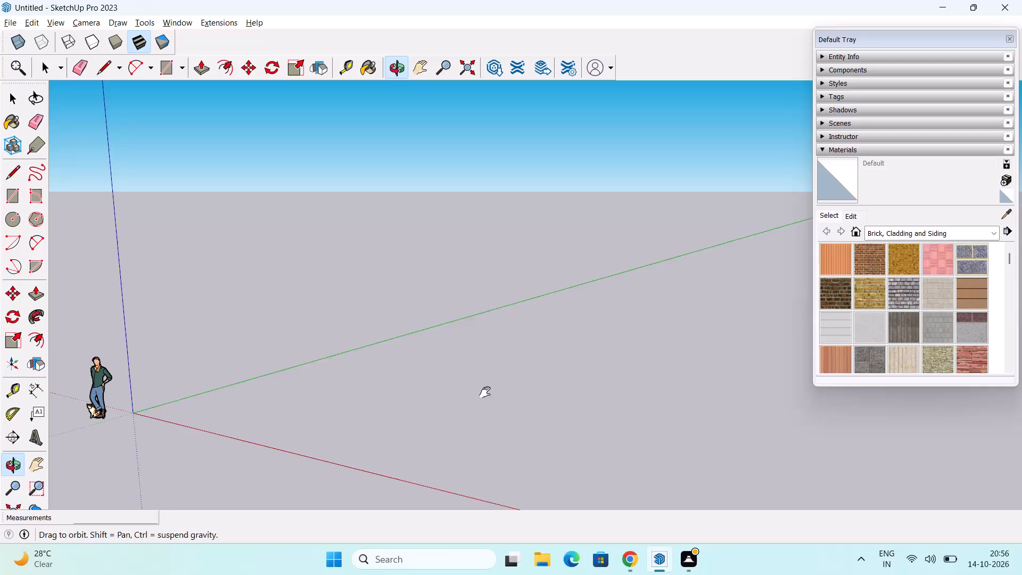
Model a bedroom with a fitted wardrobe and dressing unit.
Draw a 13' by 11' rectangle flat on the ground, between the red and green axes.
{"action": "left_click", "coordinate": [13, 196]}
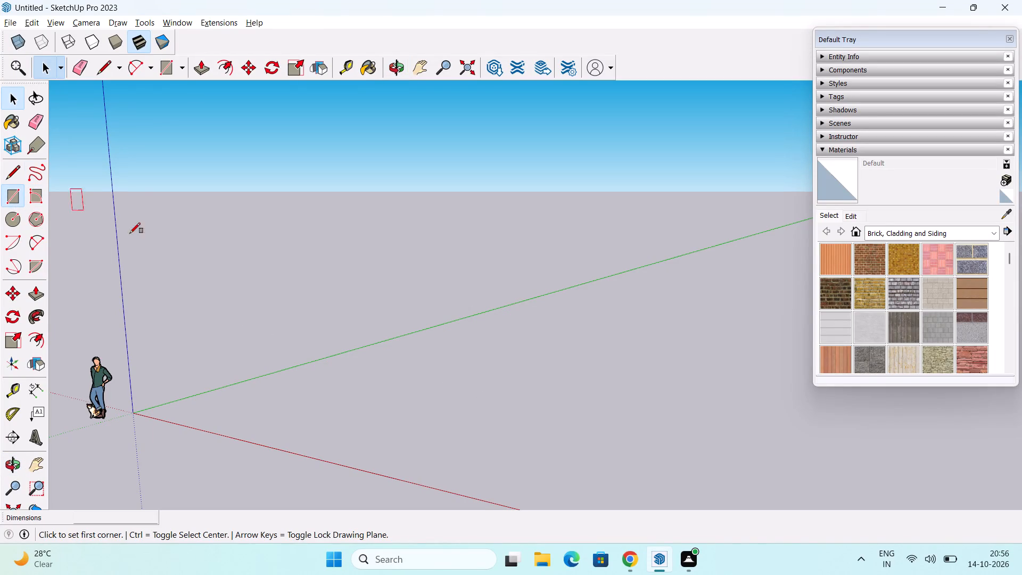
{"action": "left_click", "coordinate": [334, 397]}
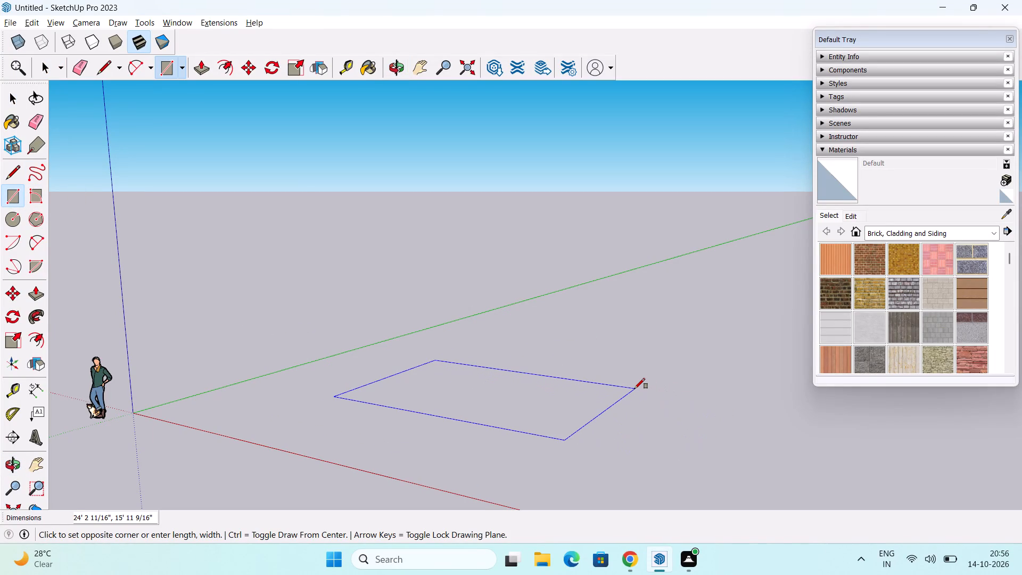
{"action": "type", "text": "13"}
{"action": "type", "text": "',"}
{"action": "type", "text": "11'"}
{"action": "key", "text": "Return"}
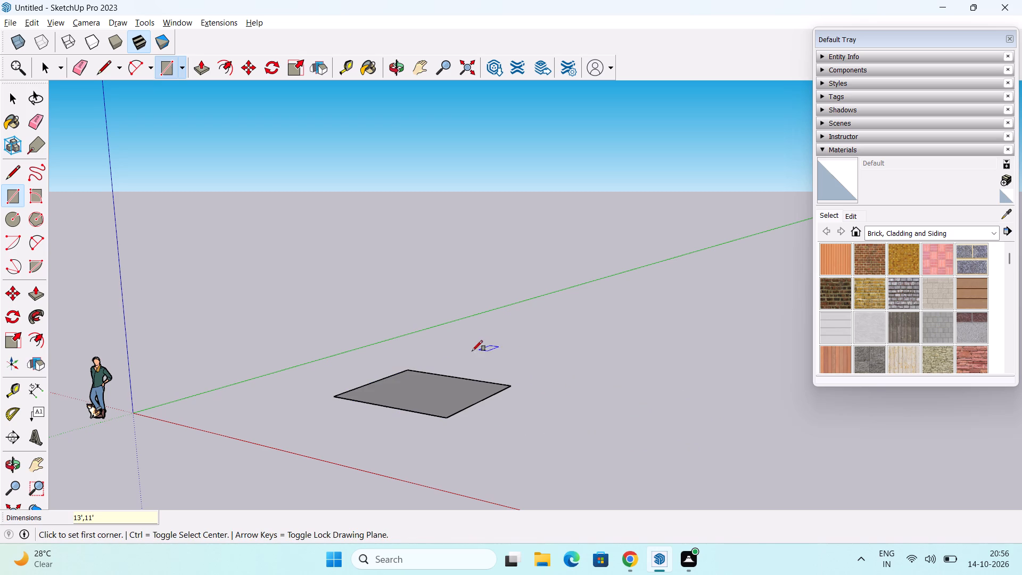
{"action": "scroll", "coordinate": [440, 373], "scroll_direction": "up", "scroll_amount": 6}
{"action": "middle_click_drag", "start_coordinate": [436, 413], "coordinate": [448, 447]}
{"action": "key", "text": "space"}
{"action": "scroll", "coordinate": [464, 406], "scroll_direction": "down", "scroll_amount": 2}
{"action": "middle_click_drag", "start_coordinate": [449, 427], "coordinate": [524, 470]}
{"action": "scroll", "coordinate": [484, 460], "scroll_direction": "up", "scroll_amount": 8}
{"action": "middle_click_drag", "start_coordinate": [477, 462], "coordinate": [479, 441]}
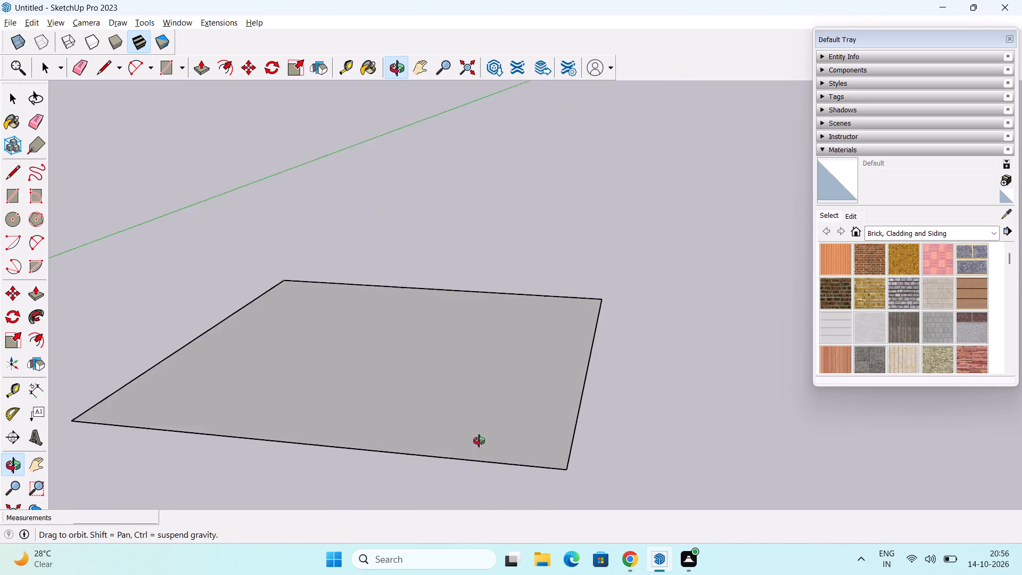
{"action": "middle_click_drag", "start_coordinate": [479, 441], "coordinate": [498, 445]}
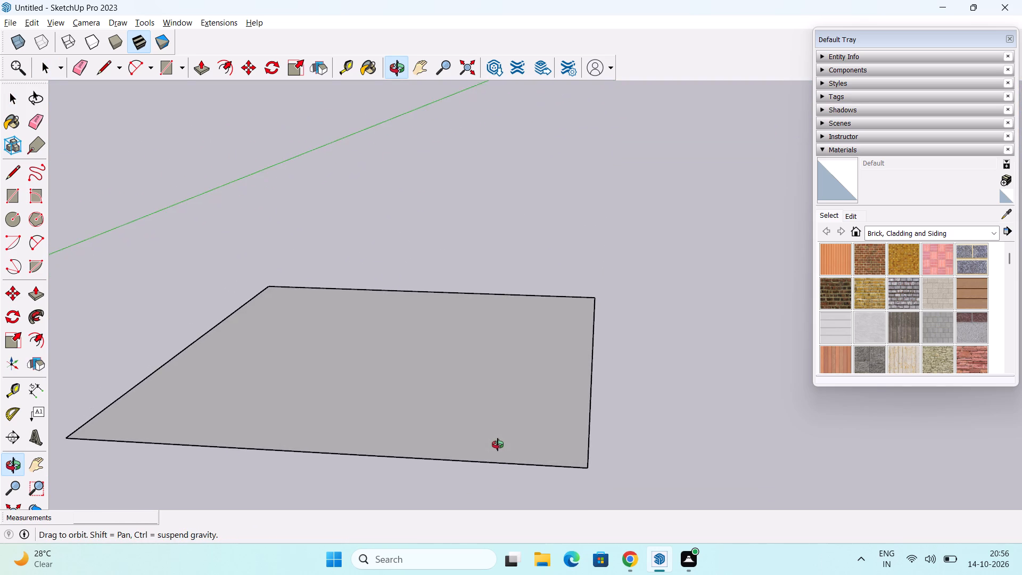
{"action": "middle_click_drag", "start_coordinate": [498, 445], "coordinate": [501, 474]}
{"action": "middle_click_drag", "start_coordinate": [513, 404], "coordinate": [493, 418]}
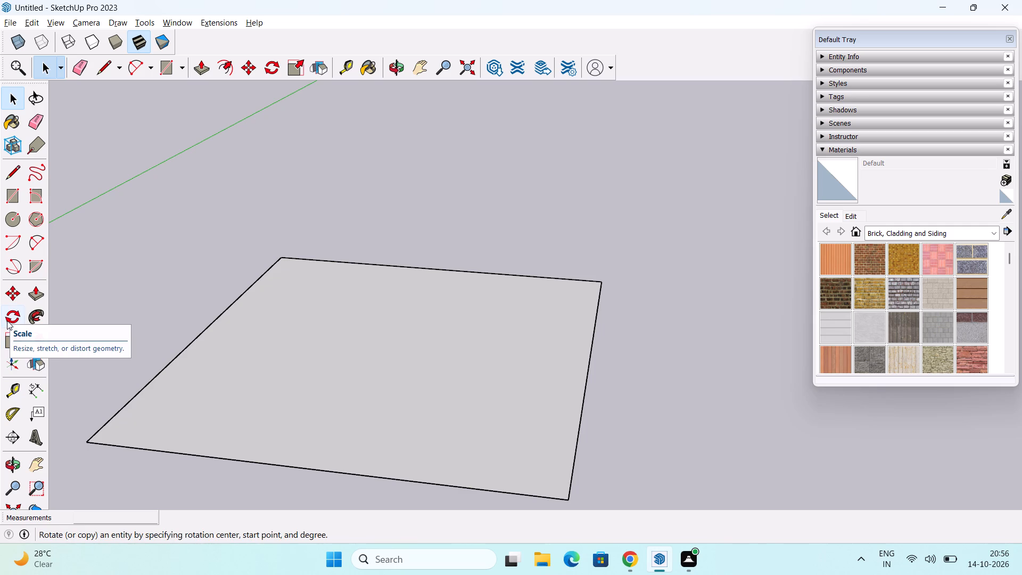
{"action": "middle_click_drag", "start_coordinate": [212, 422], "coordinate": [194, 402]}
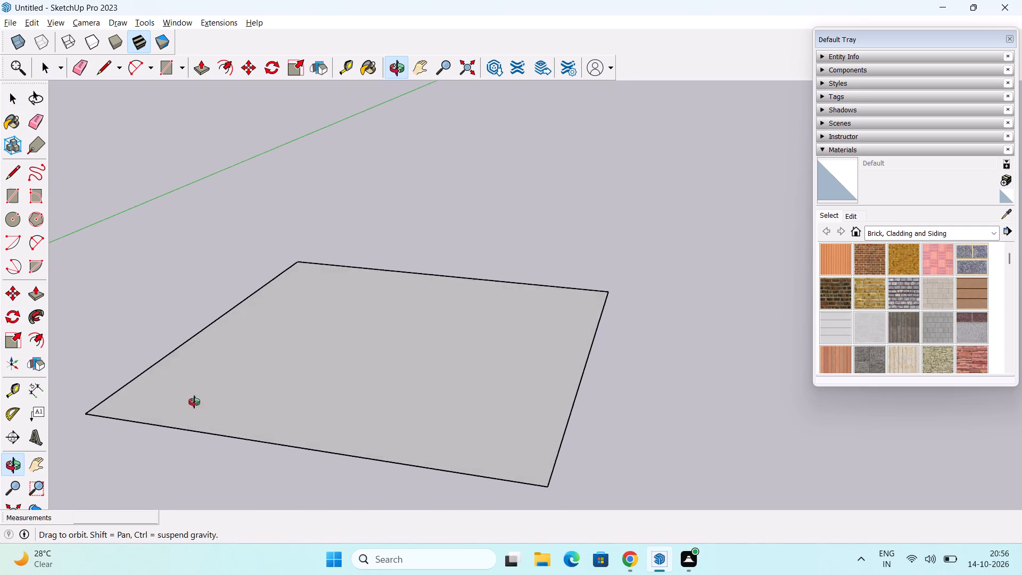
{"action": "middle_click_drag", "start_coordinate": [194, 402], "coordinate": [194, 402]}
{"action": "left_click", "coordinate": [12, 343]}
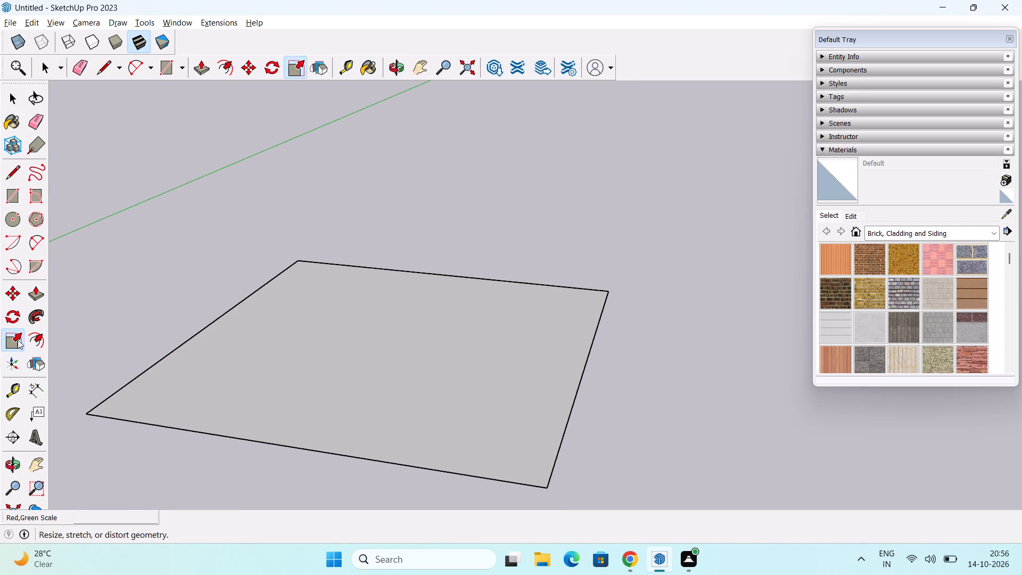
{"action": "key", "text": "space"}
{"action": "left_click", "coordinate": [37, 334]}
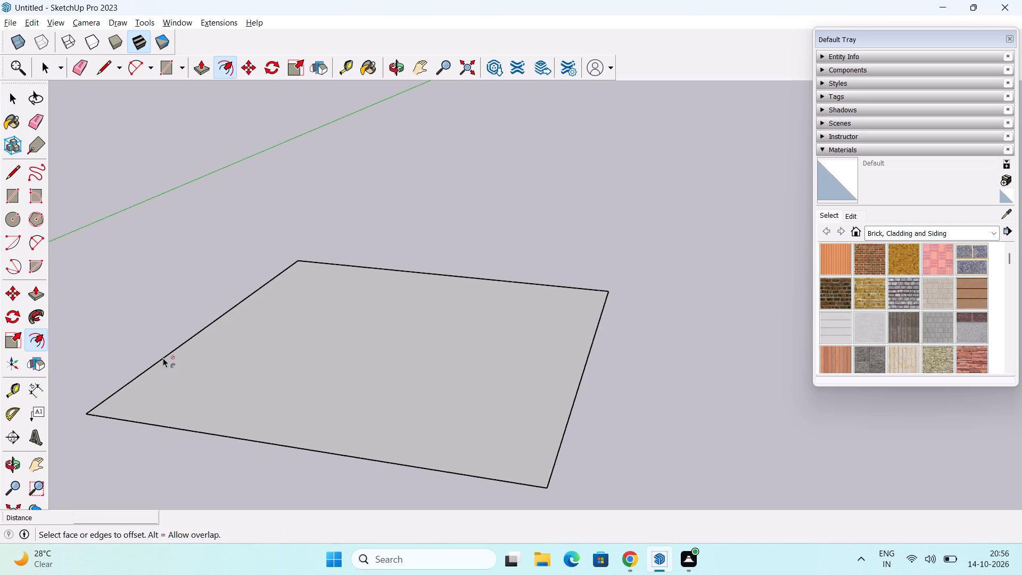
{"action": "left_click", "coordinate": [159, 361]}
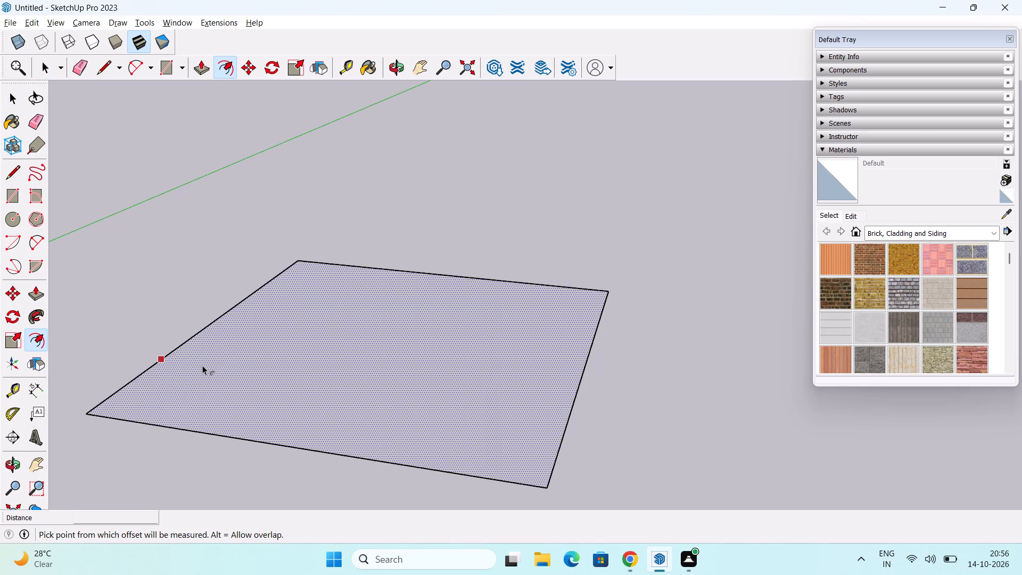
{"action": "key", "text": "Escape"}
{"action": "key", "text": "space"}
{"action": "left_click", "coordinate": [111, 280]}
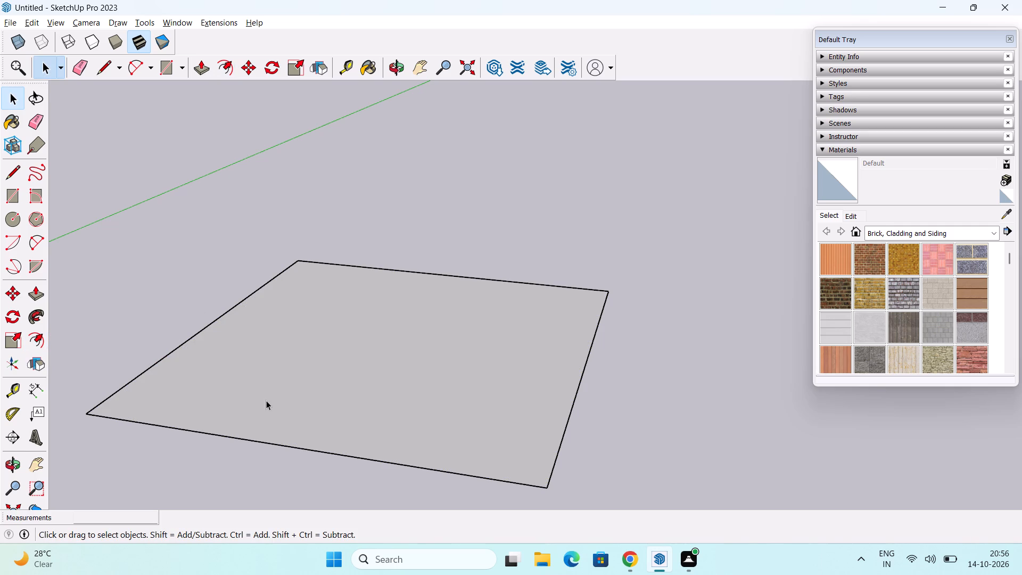
Push/Pull the rectangle upward 6" to form a floor slab.
{"action": "middle_click_drag", "start_coordinate": [266, 401], "coordinate": [256, 393]}
{"action": "key", "text": "p"}
{"action": "left_click", "coordinate": [311, 371]}
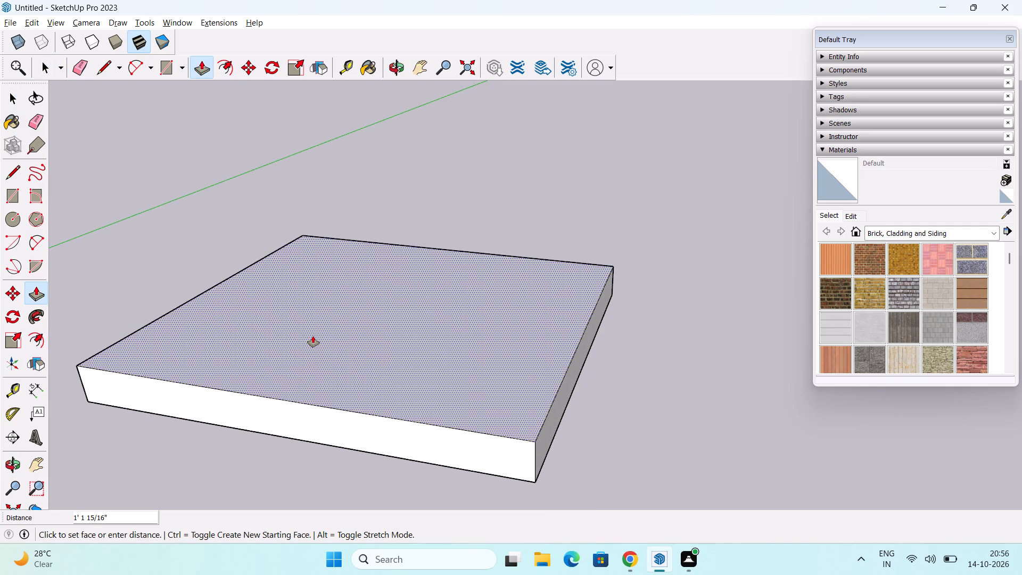
{"action": "key", "text": "Return"}
{"action": "key", "text": "shift+quotedbl"}
{"action": "key", "text": "Return"}
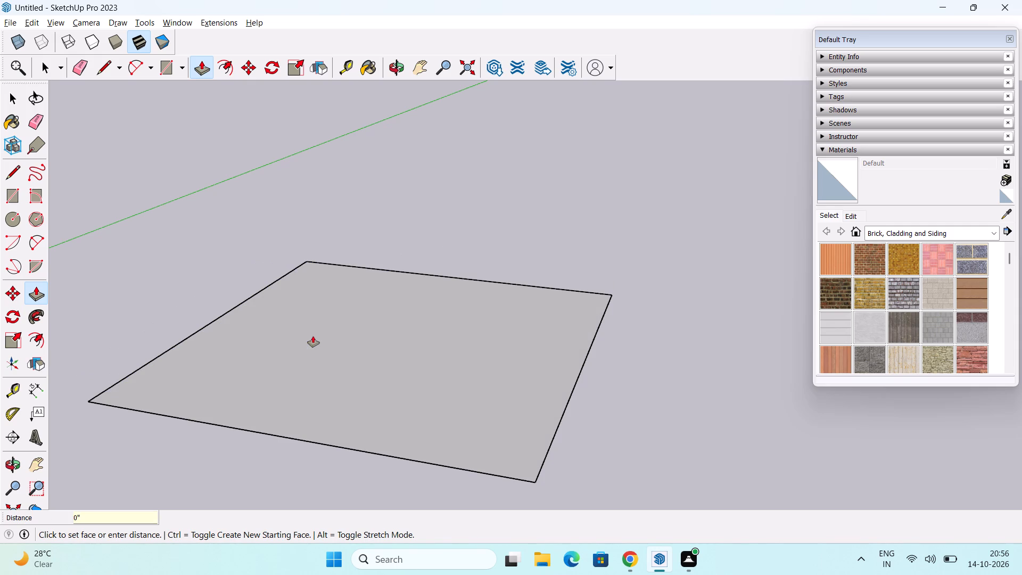
{"action": "left_click", "coordinate": [313, 336]}
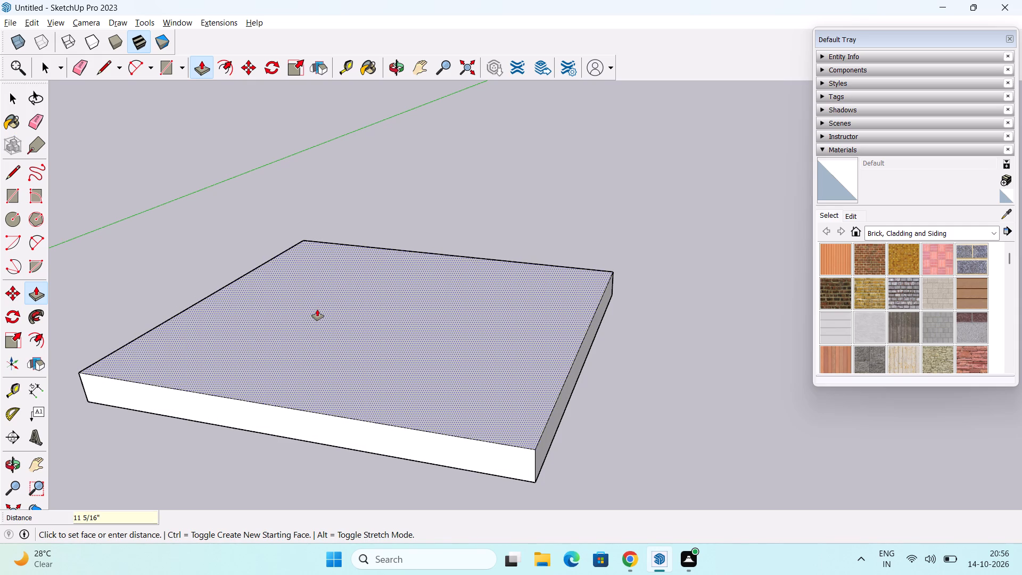
{"action": "type", "text": "6\""}
{"action": "key", "text": "Return"}
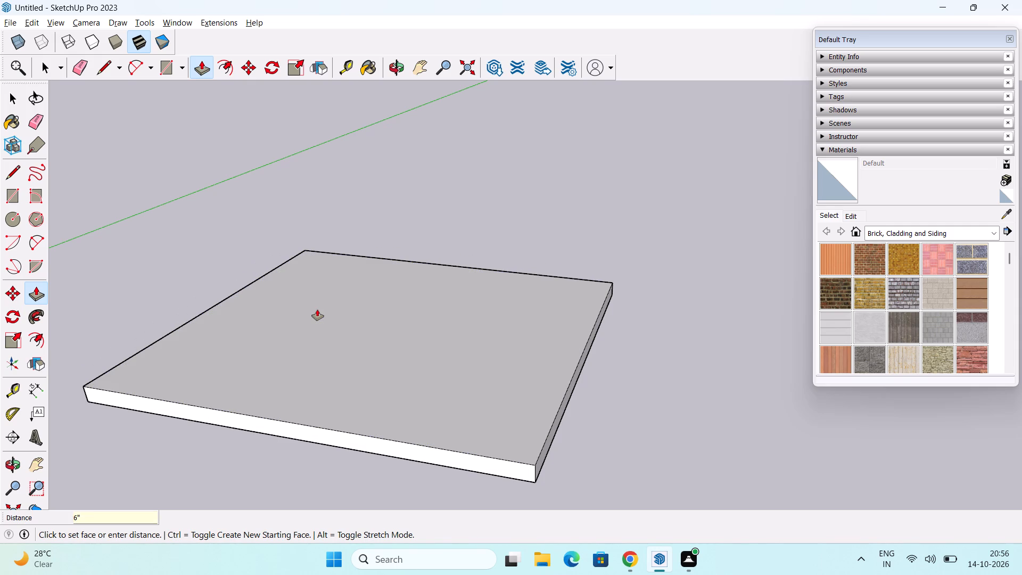
Offset the slab's top face outline inward by 6" to mark the wall thickness.
{"action": "middle_click_drag", "start_coordinate": [325, 332], "coordinate": [360, 346]}
{"action": "key", "text": "space"}
{"action": "middle_click_drag", "start_coordinate": [358, 350], "coordinate": [349, 379]}
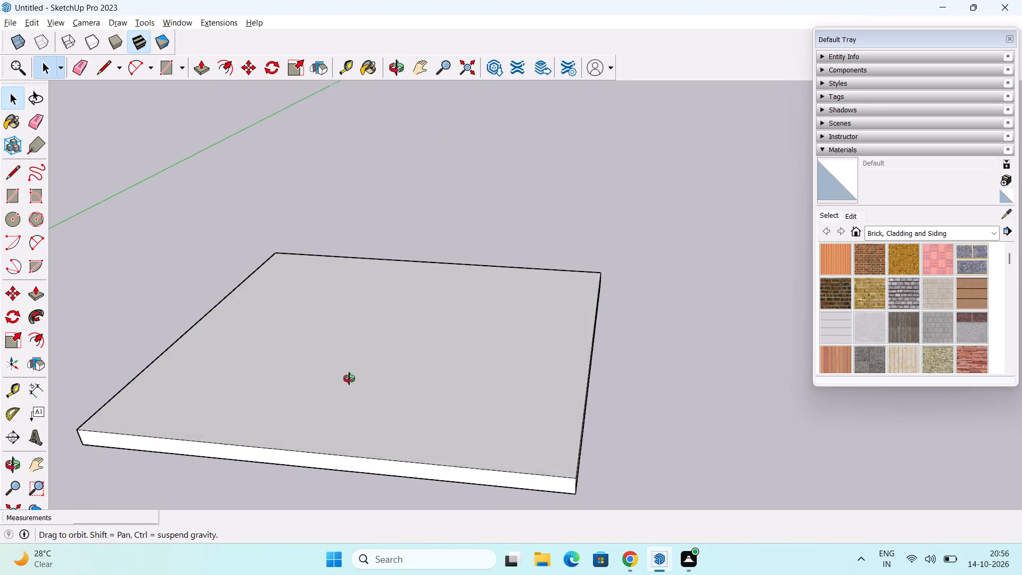
{"action": "middle_click_drag", "start_coordinate": [349, 379], "coordinate": [347, 383]}
{"action": "left_click", "coordinate": [35, 344]}
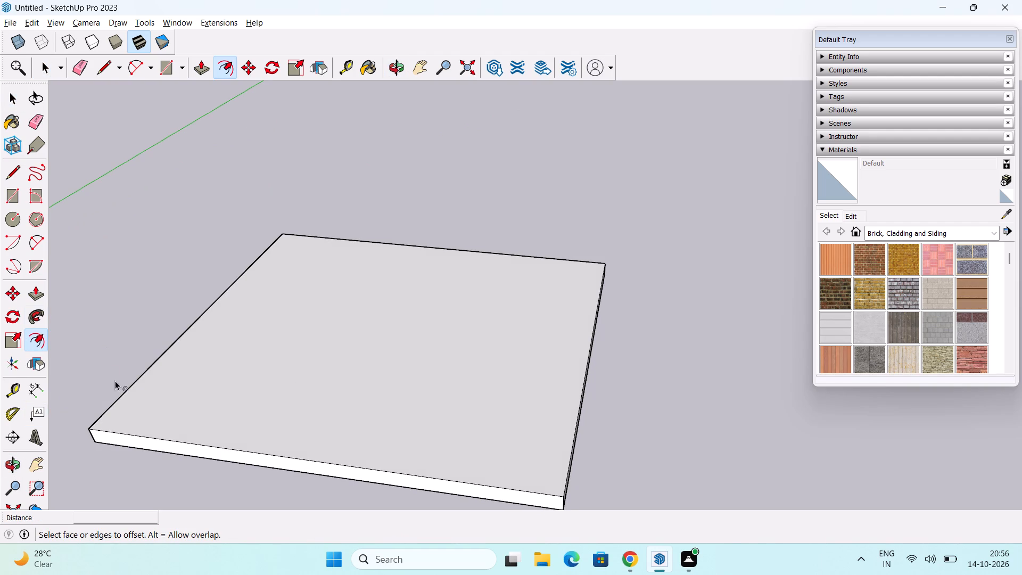
{"action": "left_click", "coordinate": [137, 388]}
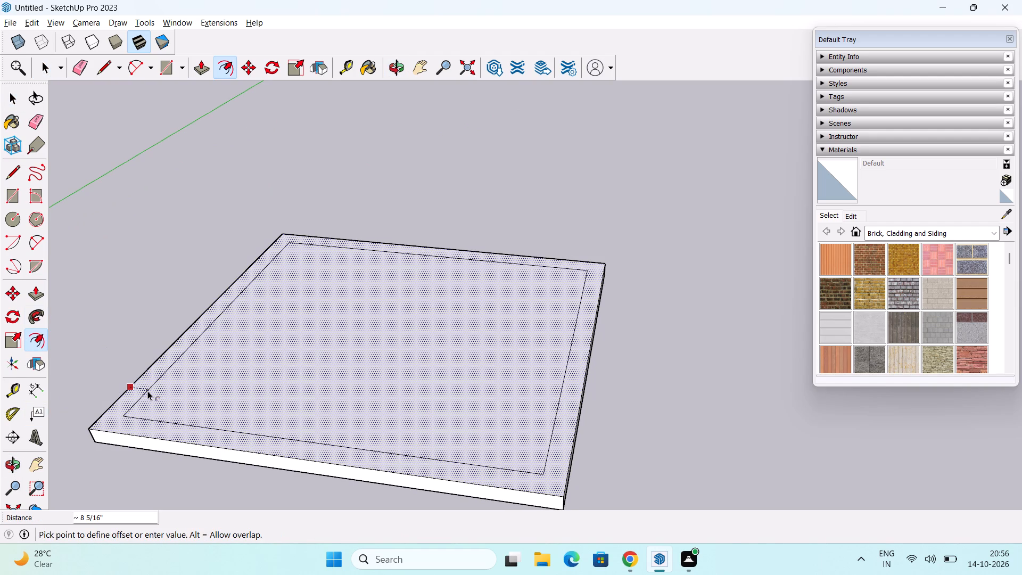
{"action": "type", "text": "6\""}
{"action": "key", "text": "Return"}
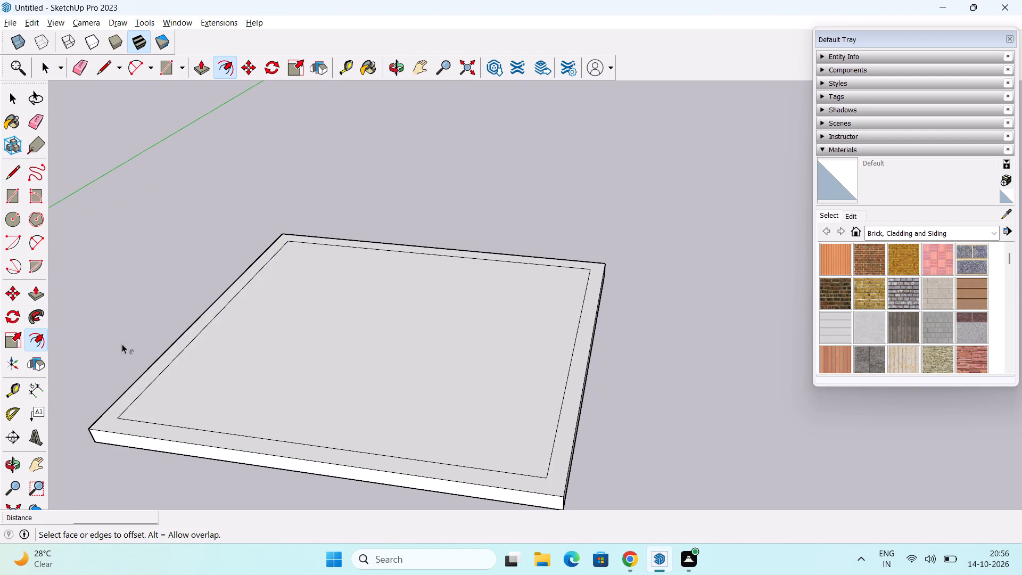
{"action": "key", "text": "space"}
Move the front line of the inner offset outline outward onto the slab's front edge, opening that side.
{"action": "middle_click_drag", "start_coordinate": [121, 328], "coordinate": [122, 340]}
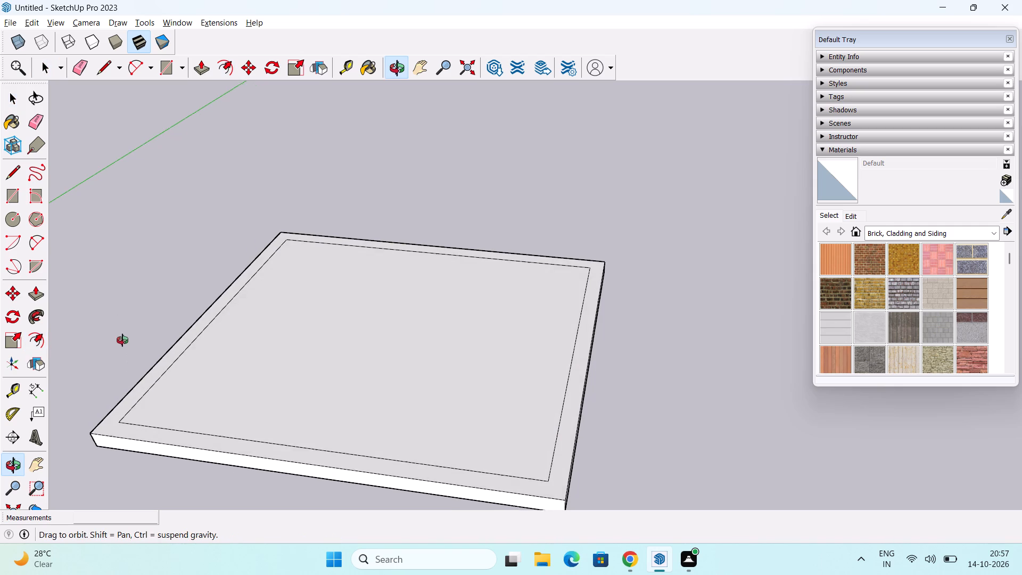
{"action": "middle_click_drag", "start_coordinate": [122, 340], "coordinate": [122, 342]}
{"action": "left_click", "coordinate": [306, 450]}
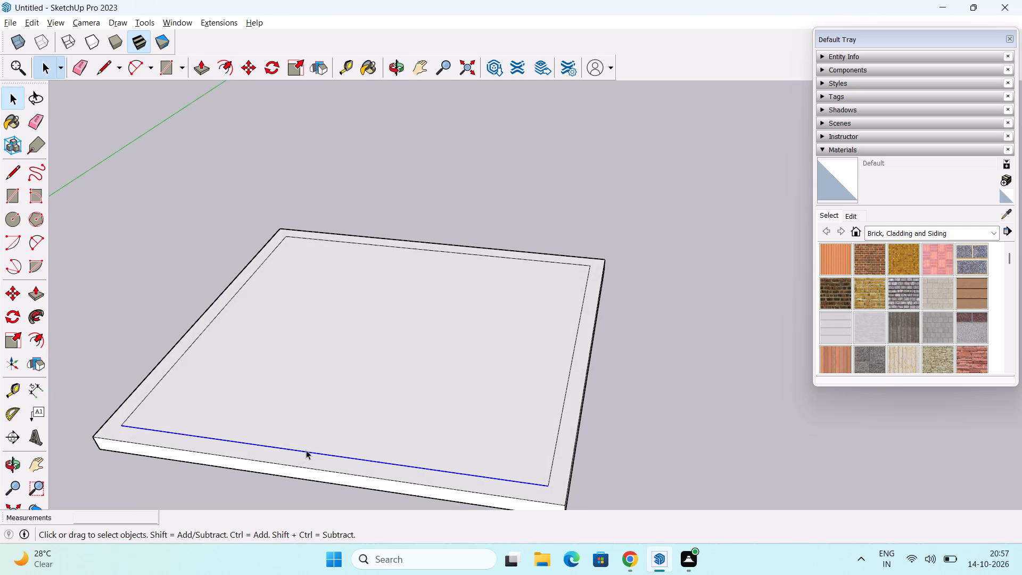
{"action": "key", "text": "m"}
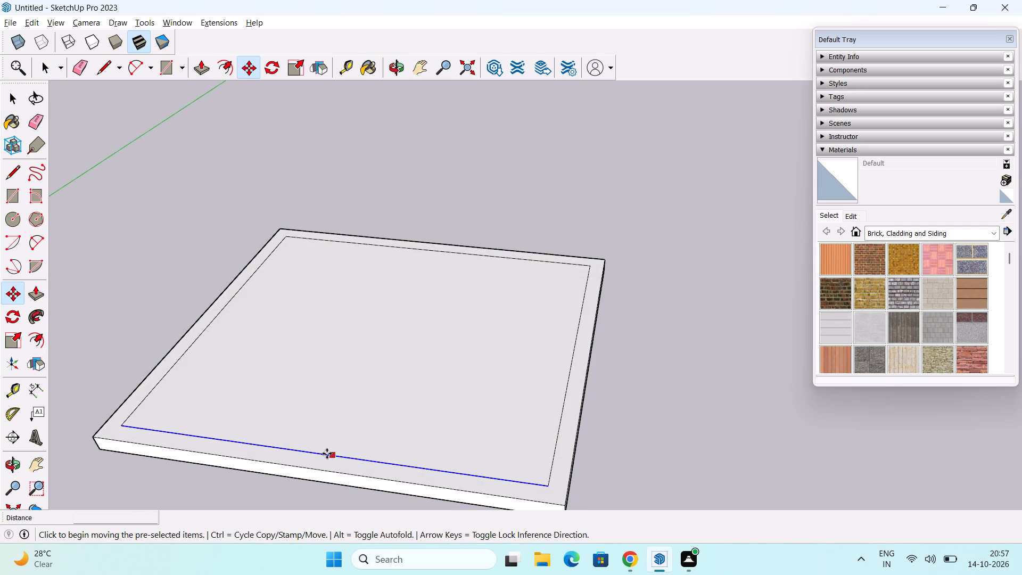
{"action": "left_click", "coordinate": [324, 454]}
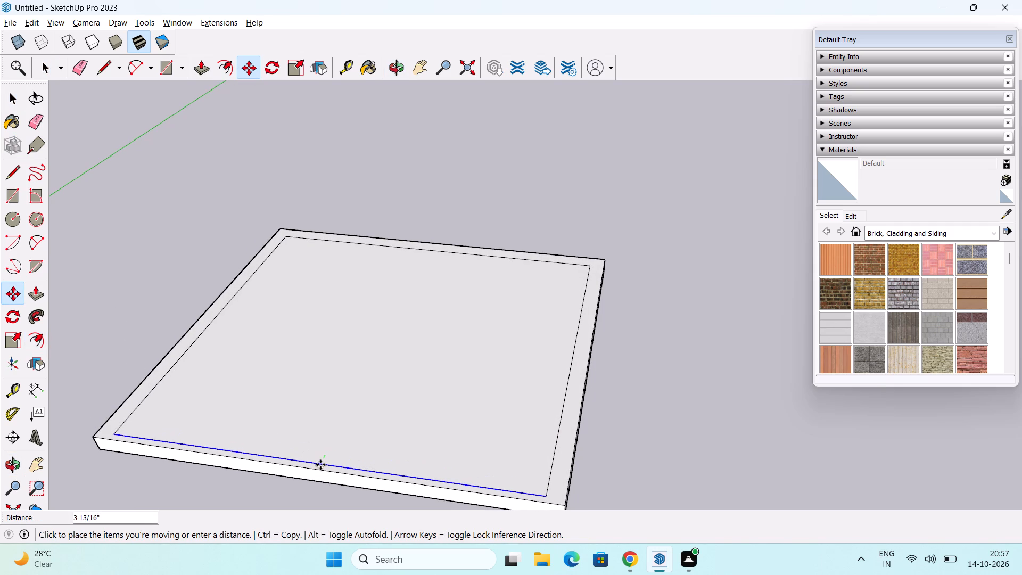
{"action": "left_click", "coordinate": [318, 470]}
{"action": "middle_click_drag", "start_coordinate": [283, 482], "coordinate": [289, 475]}
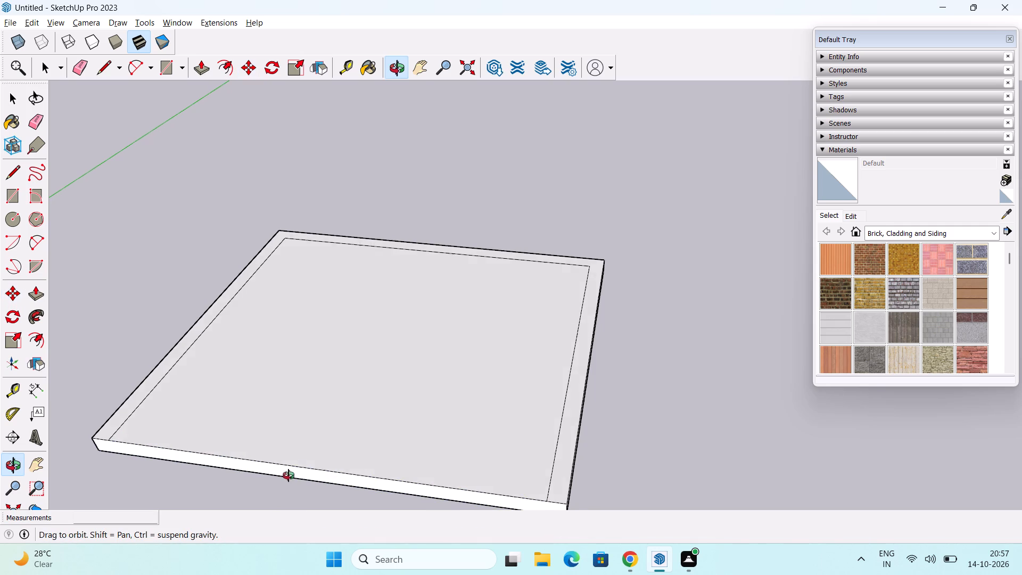
{"action": "middle_click_drag", "start_coordinate": [289, 475], "coordinate": [315, 481]}
{"action": "key", "text": "space"}
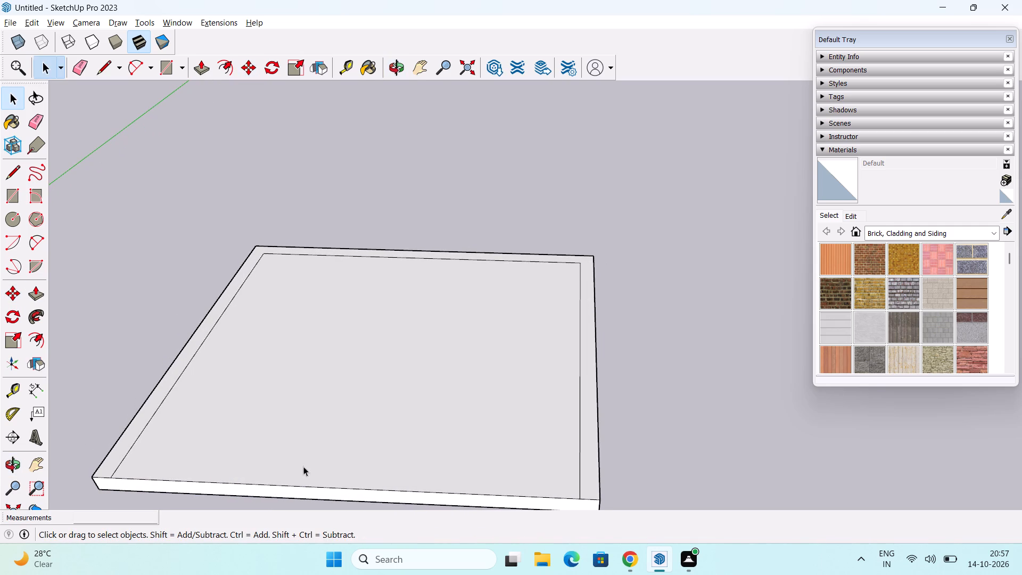
Draw short lines from both back inner corners to the slab's outer side edges, separating the back wall strip.
{"action": "middle_click_drag", "start_coordinate": [258, 472], "coordinate": [281, 528], "text": "shift"}
{"action": "middle_click_drag", "start_coordinate": [281, 454], "coordinate": [363, 425]}
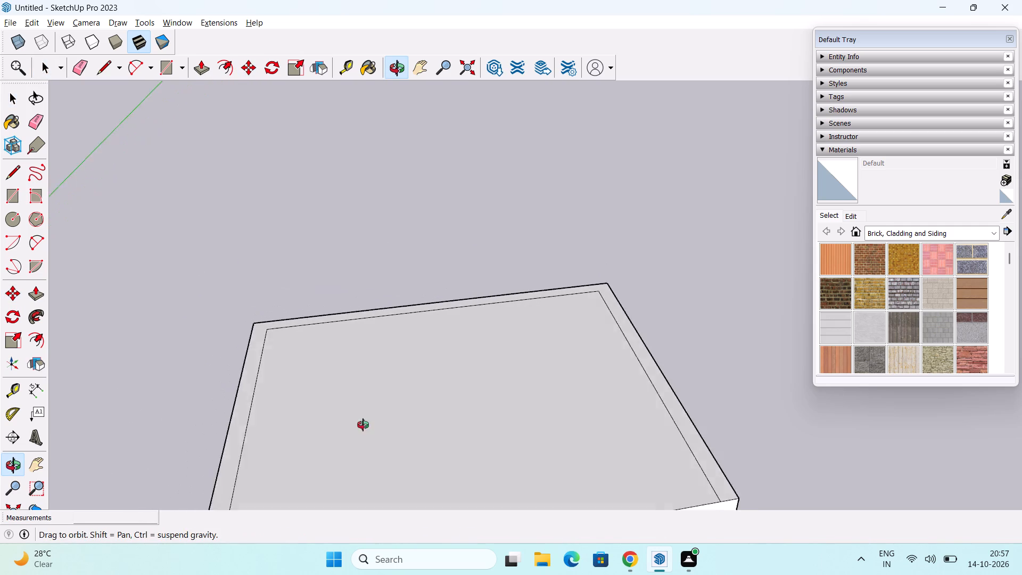
{"action": "middle_click_drag", "start_coordinate": [363, 425], "coordinate": [375, 423]}
{"action": "middle_click_drag", "start_coordinate": [375, 422], "coordinate": [284, 413], "text": "shift"}
{"action": "middle_click_drag", "start_coordinate": [280, 392], "coordinate": [262, 463]}
{"action": "middle_click_drag", "start_coordinate": [263, 454], "coordinate": [280, 431], "text": "shift"}
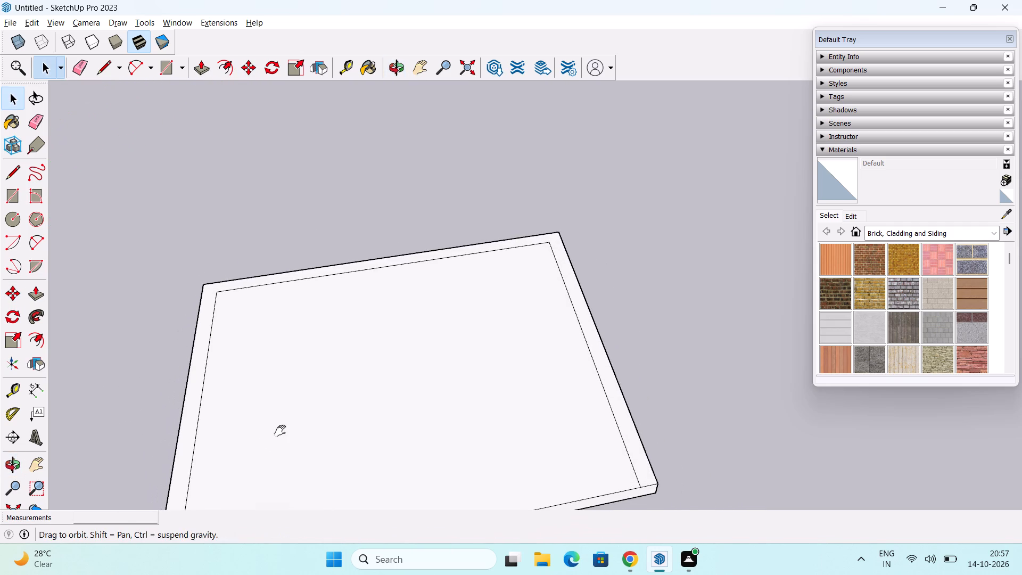
{"action": "middle_click_drag", "start_coordinate": [280, 431], "coordinate": [284, 424], "text": "shift"}
{"action": "key", "text": "l"}
{"action": "scroll", "coordinate": [219, 310], "scroll_direction": "up", "scroll_amount": 3}
{"action": "left_click", "coordinate": [218, 292]}
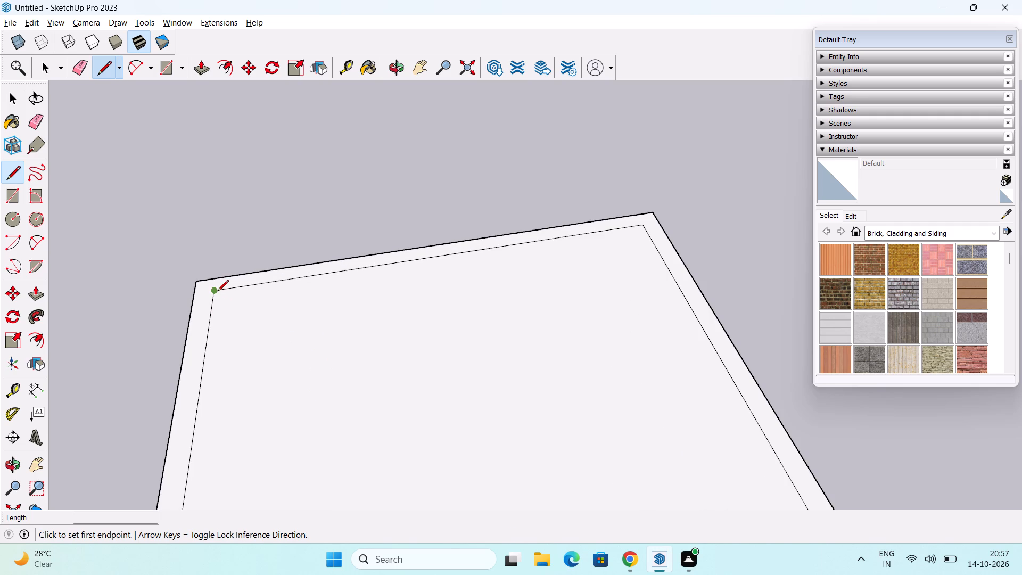
{"action": "left_click", "coordinate": [191, 295]}
{"action": "left_click", "coordinate": [641, 228]}
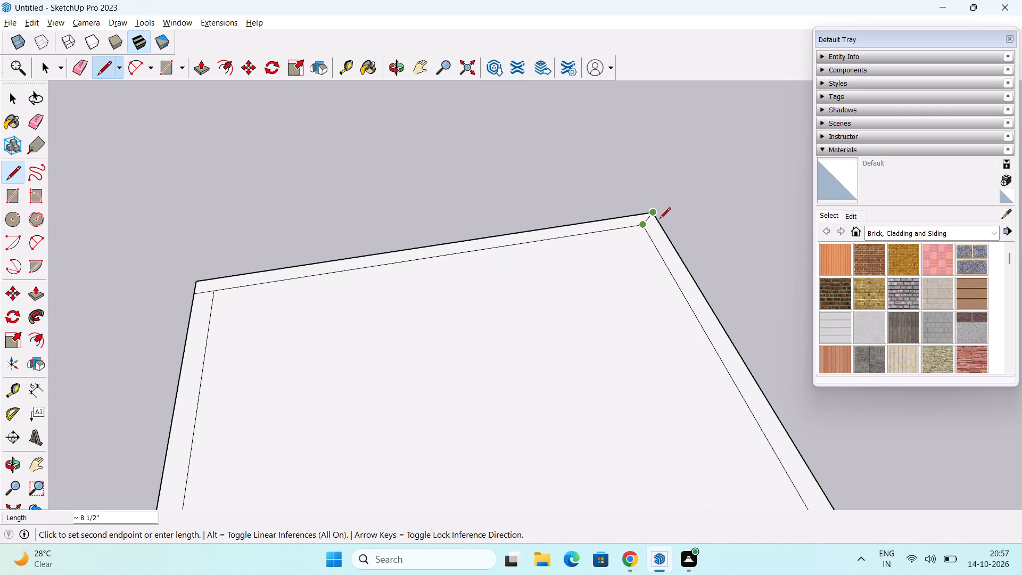
{"action": "left_click", "coordinate": [661, 225]}
{"action": "key", "text": "space"}
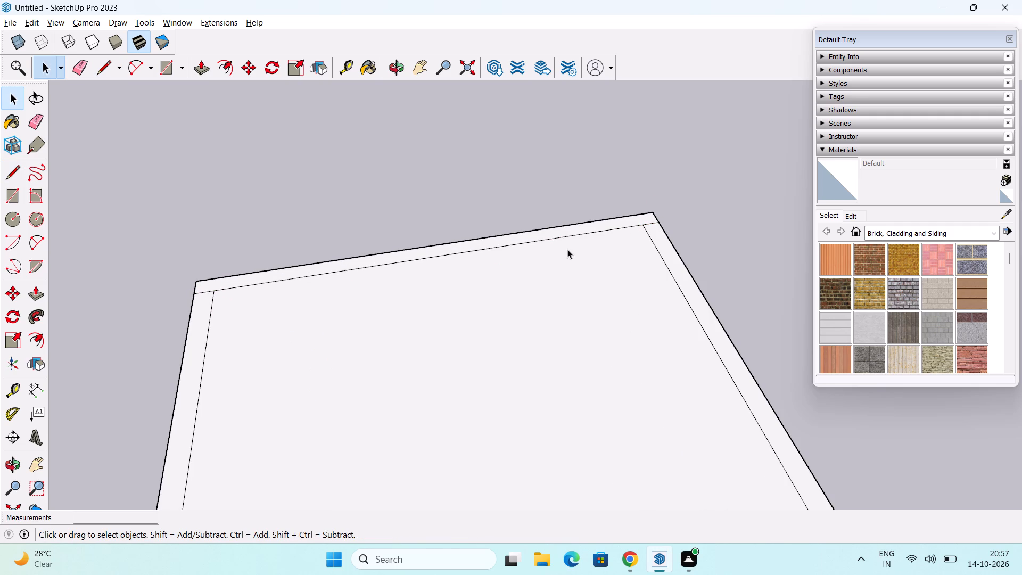
Push/Pull the back strip upward 10' to raise the back wall.
{"action": "key", "text": "p"}
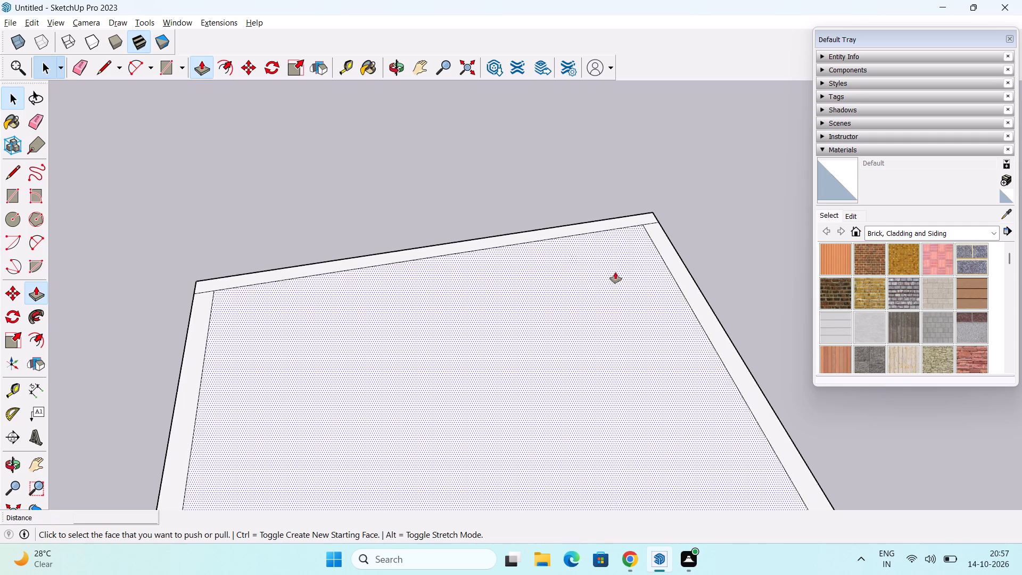
{"action": "left_click", "coordinate": [533, 232]}
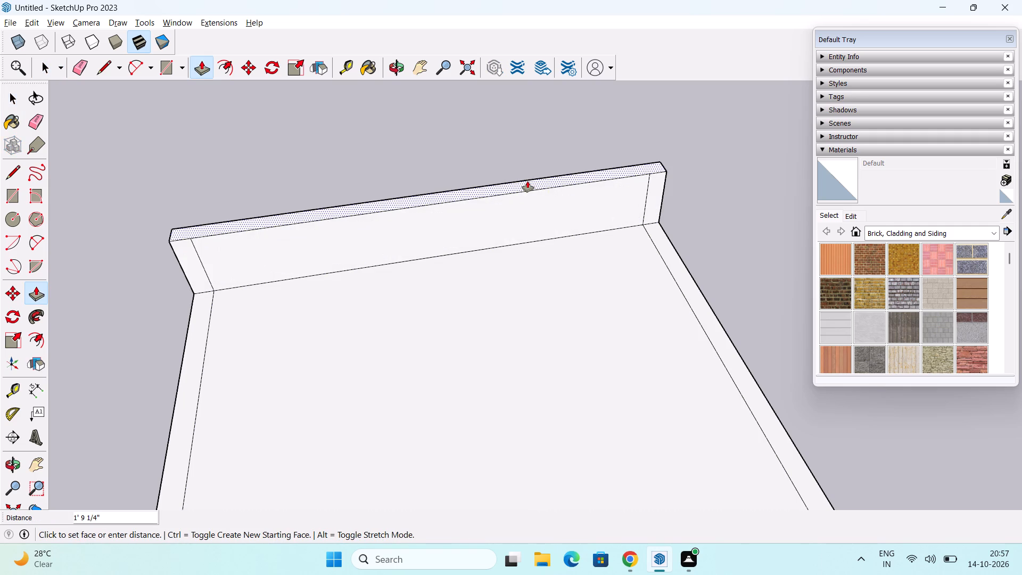
{"action": "type", "text": "10'"}
{"action": "key", "text": "Return"}
{"action": "scroll", "coordinate": [528, 181], "scroll_direction": "down", "scroll_amount": 3}
{"action": "middle_click_drag", "start_coordinate": [510, 229], "coordinate": [482, 229]}
{"action": "scroll", "coordinate": [482, 229], "scroll_direction": "down", "scroll_amount": 3}
{"action": "middle_click_drag", "start_coordinate": [486, 235], "coordinate": [486, 240], "text": "shift"}
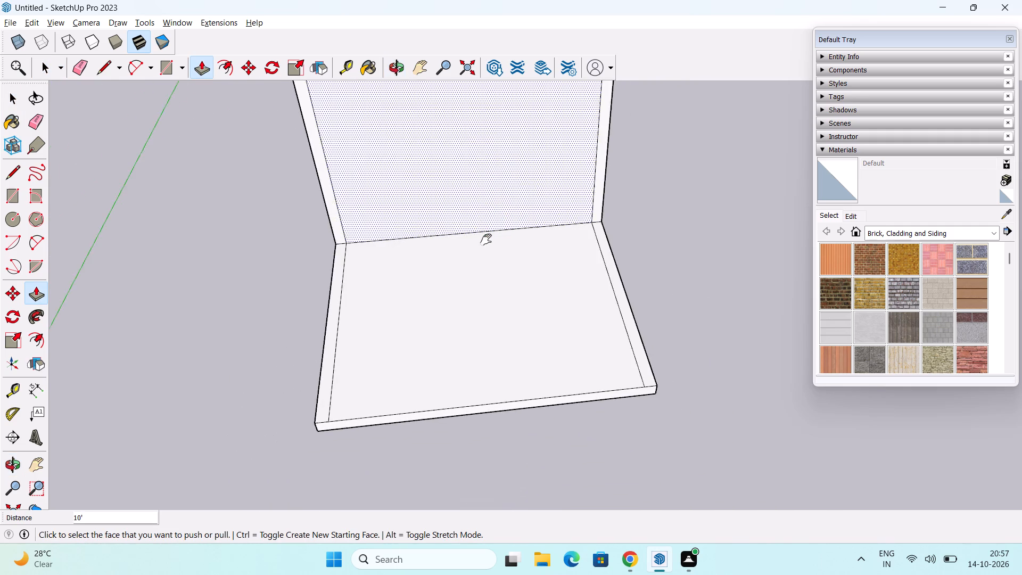
Push/Pull the right side face of the slab and back wall outward 2' to widen the room.
{"action": "middle_click_drag", "start_coordinate": [486, 240], "coordinate": [481, 360], "text": "shift"}
{"action": "middle_click_drag", "start_coordinate": [481, 360], "coordinate": [470, 255]}
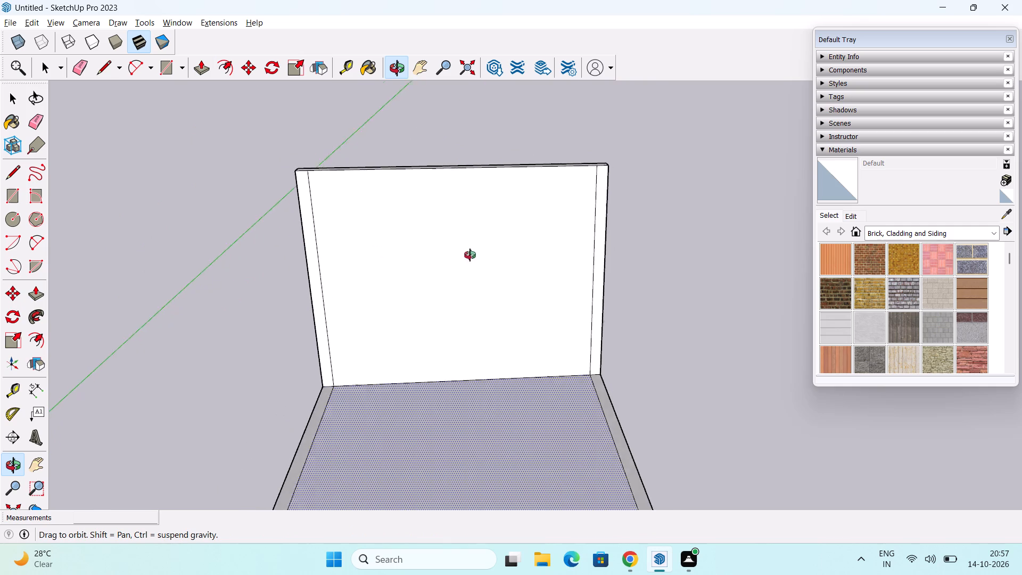
{"action": "middle_click_drag", "start_coordinate": [470, 255], "coordinate": [311, 280]}
{"action": "middle_click_drag", "start_coordinate": [363, 340], "coordinate": [283, 225], "text": "shift"}
{"action": "middle_click_drag", "start_coordinate": [472, 309], "coordinate": [474, 351]}
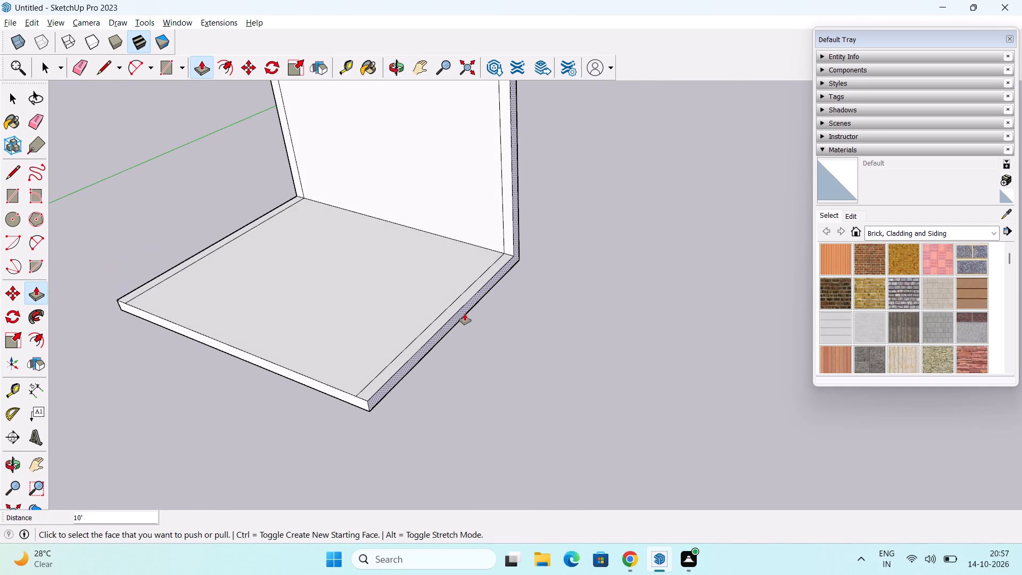
{"action": "left_click", "coordinate": [465, 314]}
{"action": "type", "text": "2'"}
{"action": "key", "text": "Return"}
{"action": "middle_click_drag", "start_coordinate": [489, 321], "coordinate": [494, 334]}
Copy the slab's right outer top edge 6" inward to mark the side wall thickness on the floor.
{"action": "key", "text": "space"}
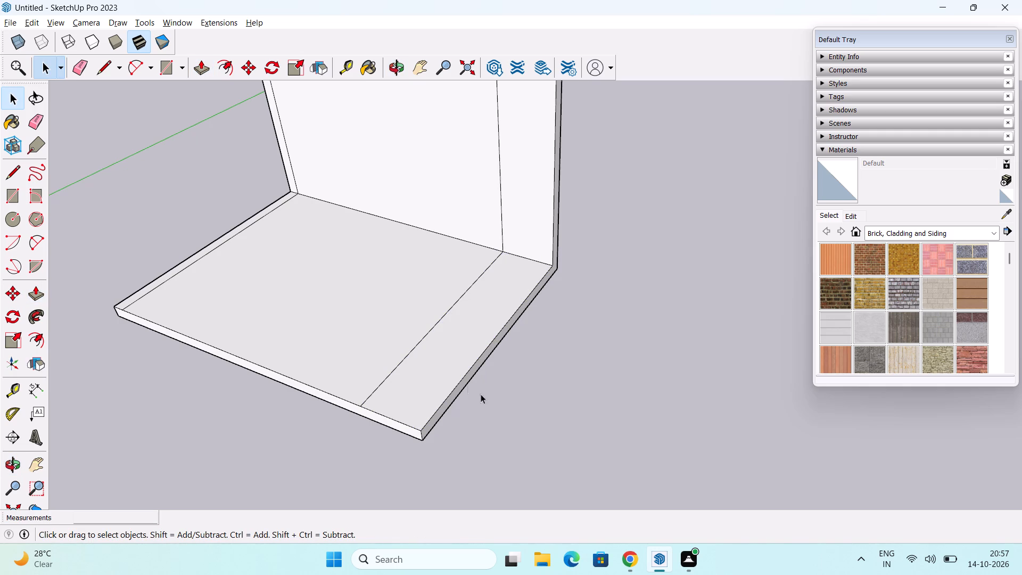
{"action": "left_click", "coordinate": [460, 383]}
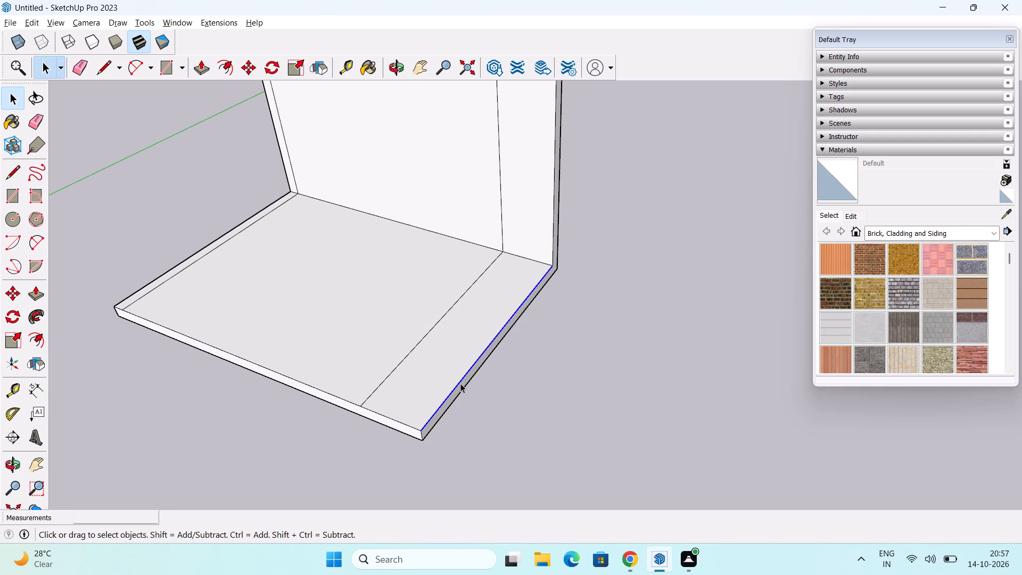
{"action": "key", "text": "m"}
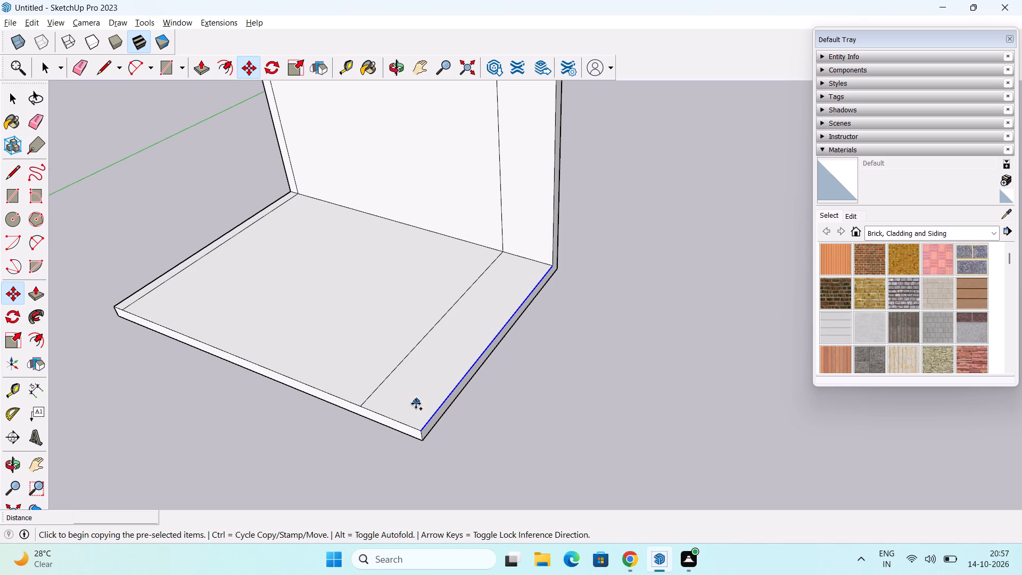
{"action": "scroll", "coordinate": [413, 409], "scroll_direction": "up", "scroll_amount": 1}
{"action": "middle_click_drag", "start_coordinate": [410, 453], "coordinate": [491, 436]}
{"action": "left_click", "coordinate": [497, 437]}
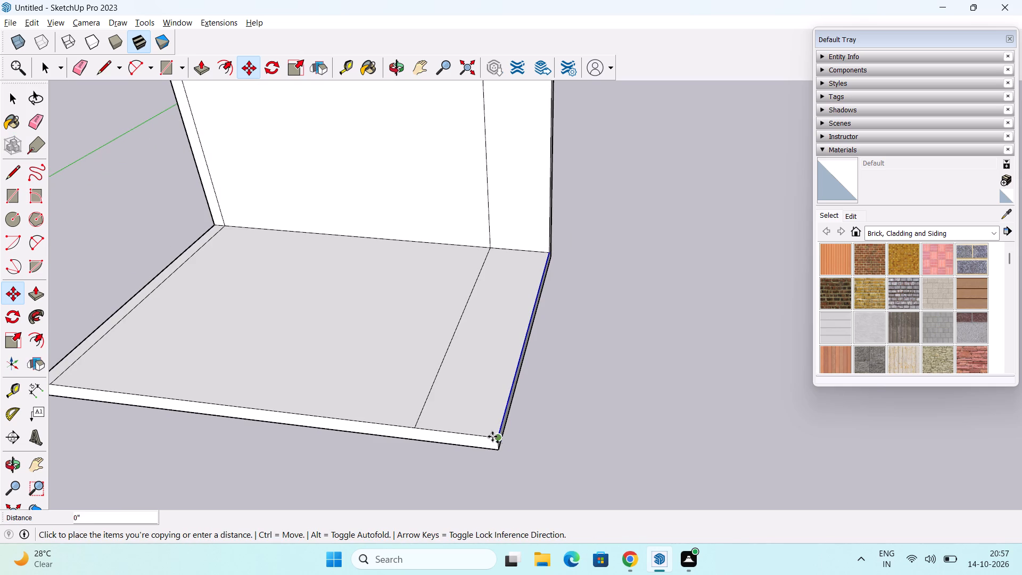
{"action": "key", "text": "6"}
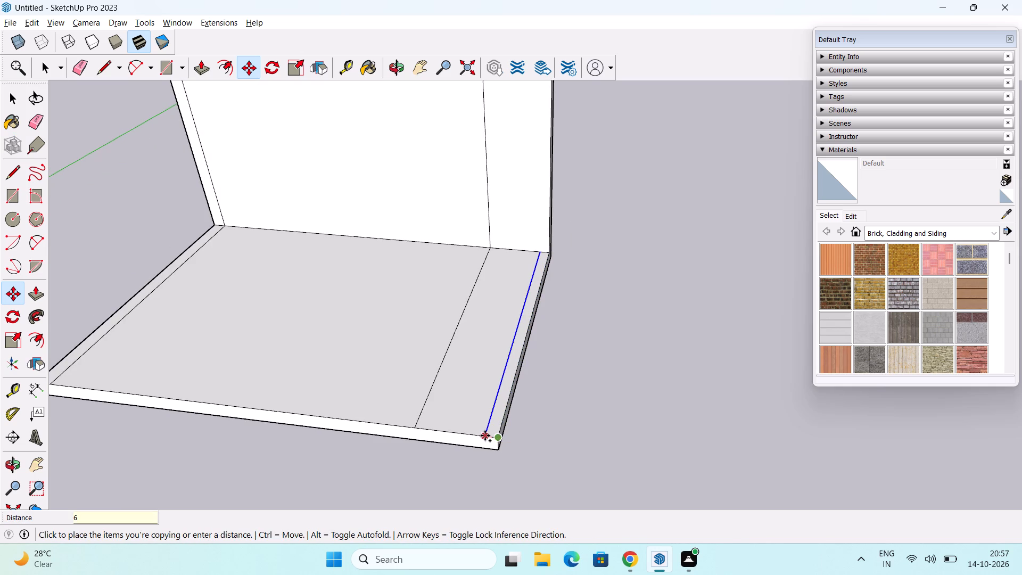
{"action": "key", "text": "shift+quotedbl"}
{"action": "key", "text": "Return"}
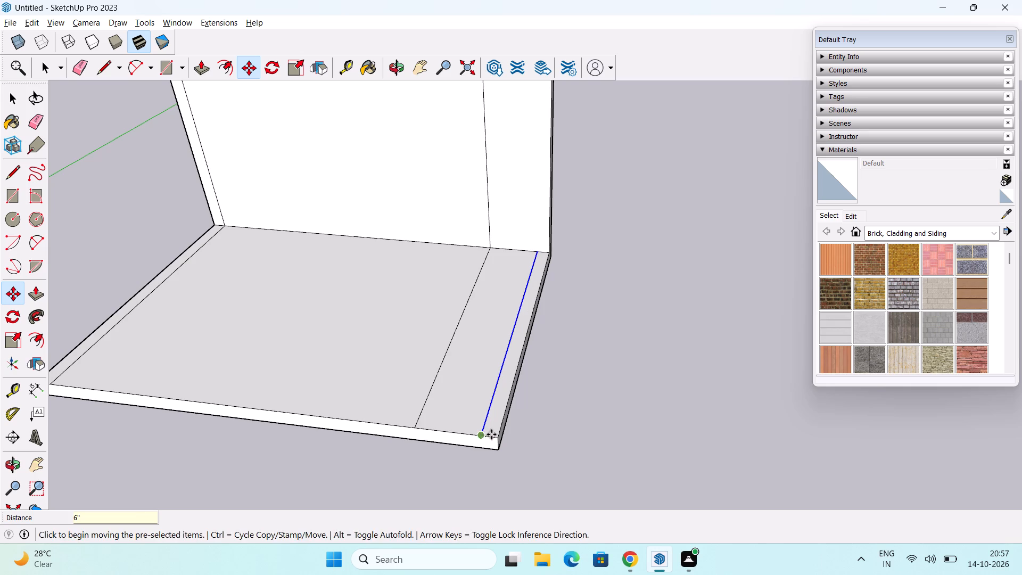
{"action": "key", "text": "space"}
Draw a 10' vertical line up the back wall from the copied floor line's back end to the top edge.
{"action": "scroll", "coordinate": [549, 416], "scroll_direction": "down", "scroll_amount": 1}
{"action": "middle_click_drag", "start_coordinate": [549, 416], "coordinate": [546, 513], "text": "shift"}
{"action": "middle_click_drag", "start_coordinate": [543, 462], "coordinate": [554, 441]}
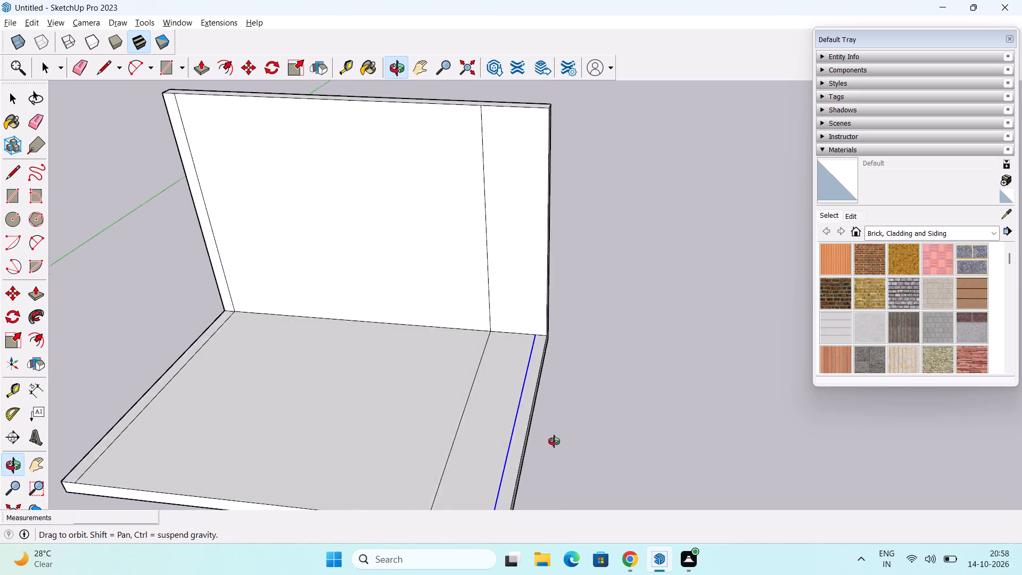
{"action": "middle_click_drag", "start_coordinate": [554, 441], "coordinate": [567, 421]}
{"action": "key", "text": "l"}
{"action": "left_click", "coordinate": [532, 340]}
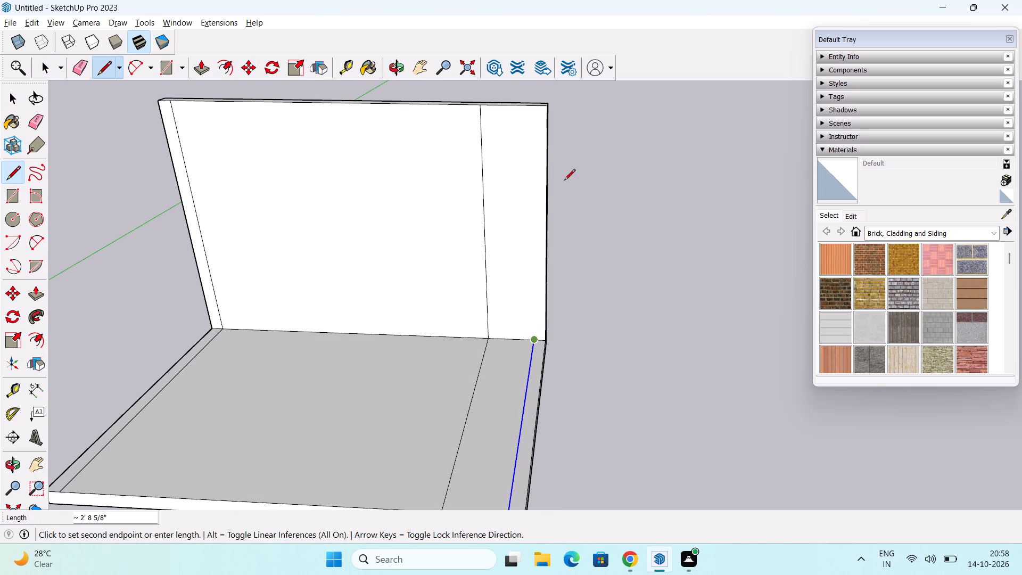
{"action": "left_click", "coordinate": [534, 105]}
{"action": "key", "text": "space"}
Erase the old right-hand wall thickness lines on the back wall and floor, inward of the new 6" lines.
{"action": "key", "text": "e"}
{"action": "left_click", "coordinate": [484, 191]}
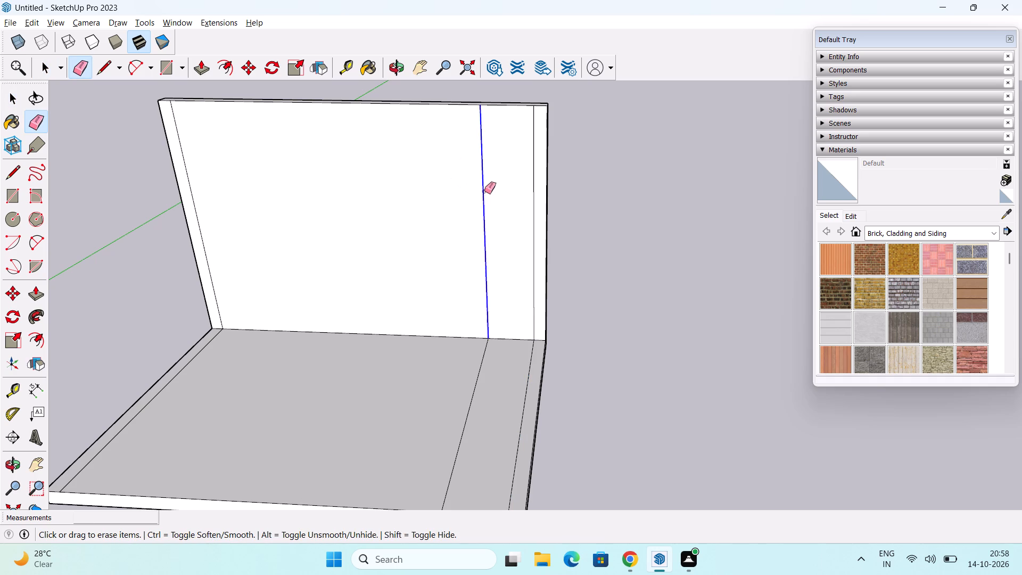
{"action": "left_click", "coordinate": [466, 407]}
{"action": "scroll", "coordinate": [466, 407], "scroll_direction": "down", "scroll_amount": 2}
{"action": "left_click", "coordinate": [467, 412]}
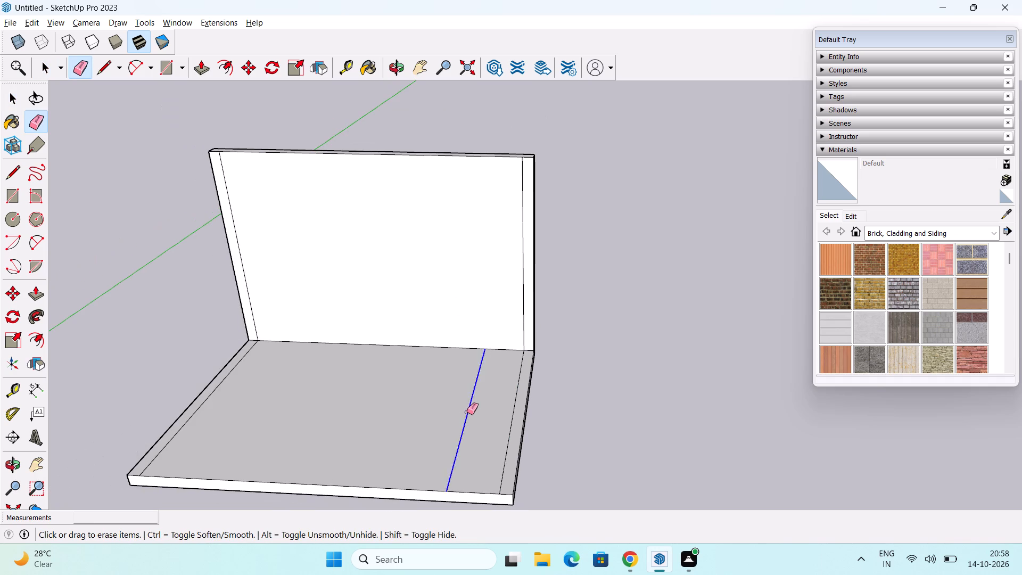
Copy the back wall's left inner vertical line 2'6" toward the middle of the wall.
{"action": "middle_click_drag", "start_coordinate": [467, 413], "coordinate": [503, 435]}
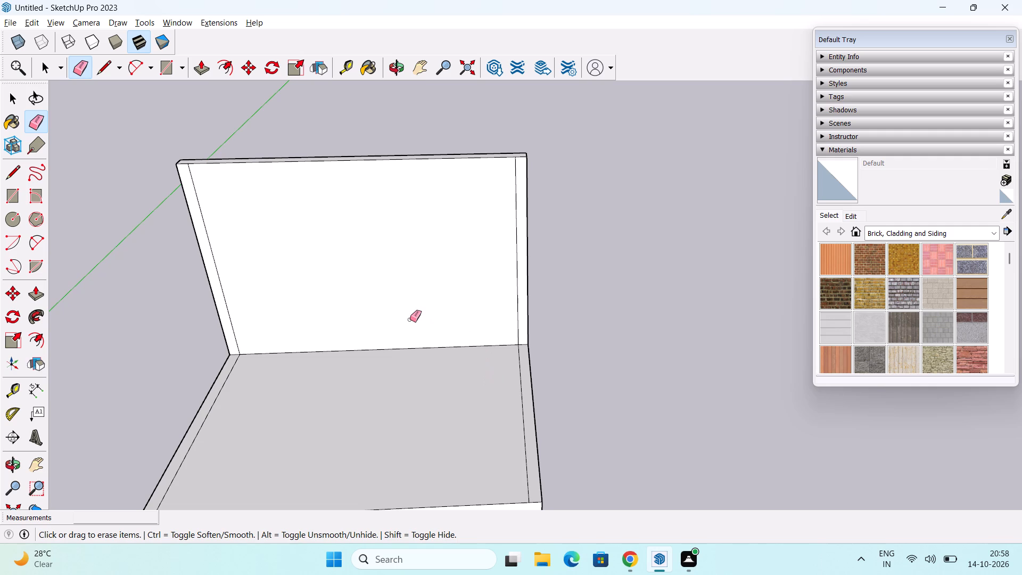
{"action": "middle_click_drag", "start_coordinate": [385, 326], "coordinate": [406, 324]}
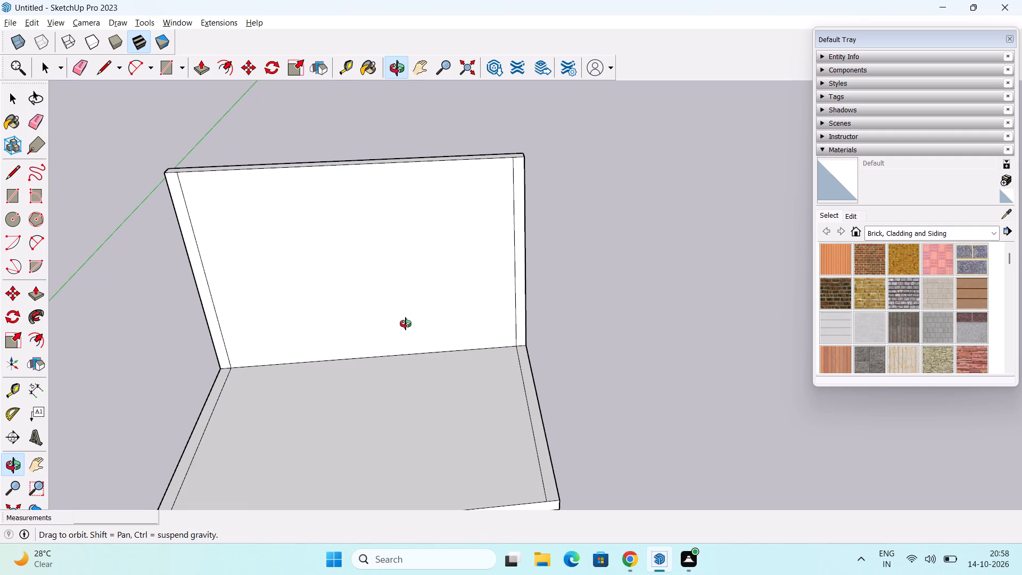
{"action": "middle_click_drag", "start_coordinate": [406, 324], "coordinate": [408, 294]}
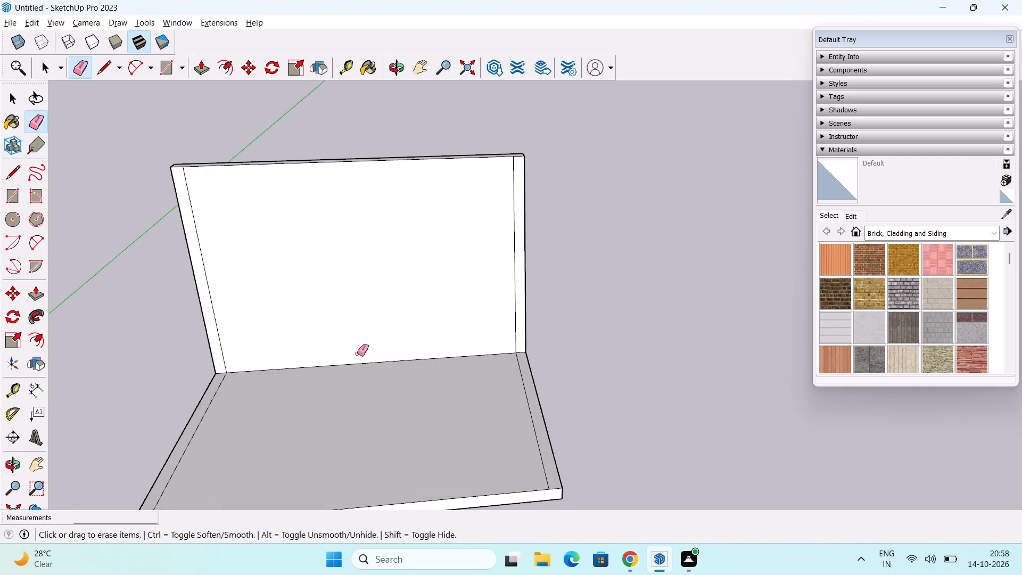
{"action": "middle_click", "coordinate": [357, 354]}
{"action": "key", "text": "space"}
{"action": "left_click", "coordinate": [219, 336]}
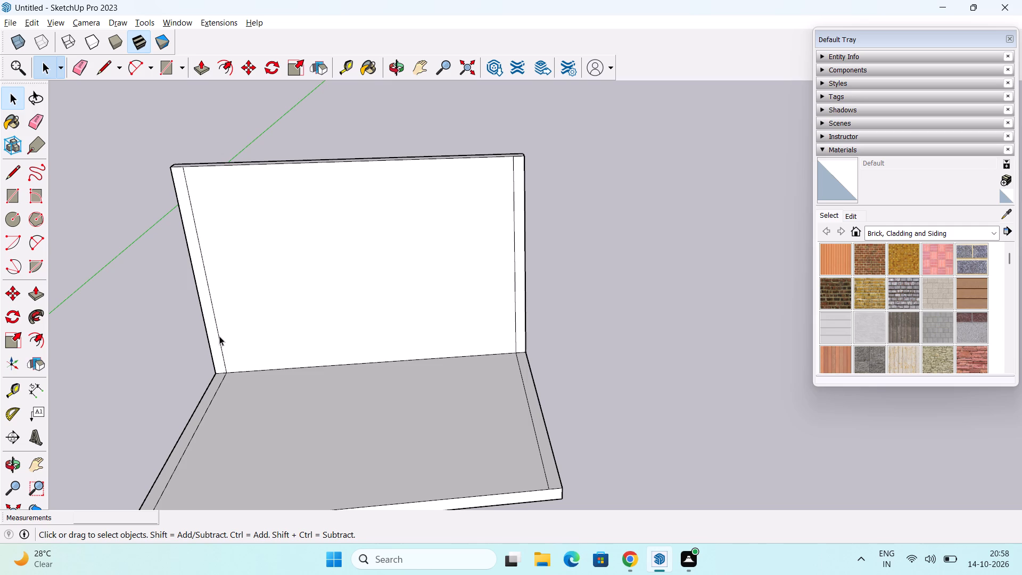
{"action": "key", "text": "m"}
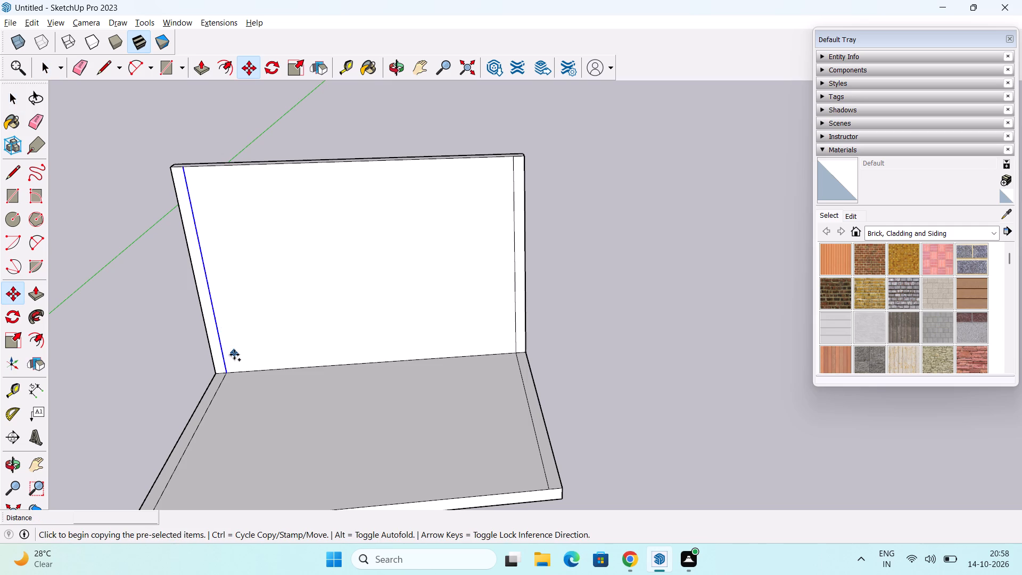
{"action": "left_click", "coordinate": [229, 376]}
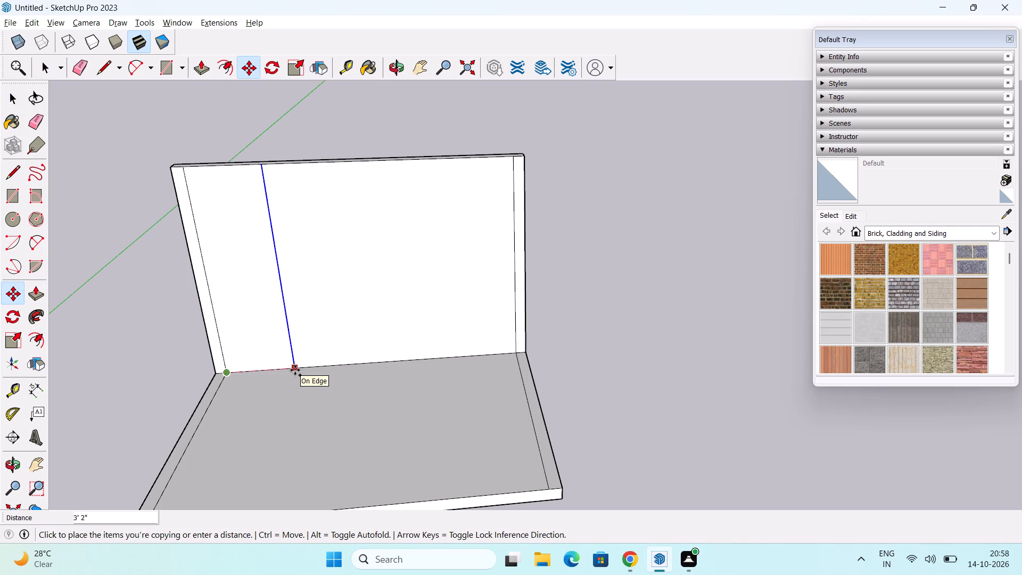
{"action": "type", "text": "3'"}
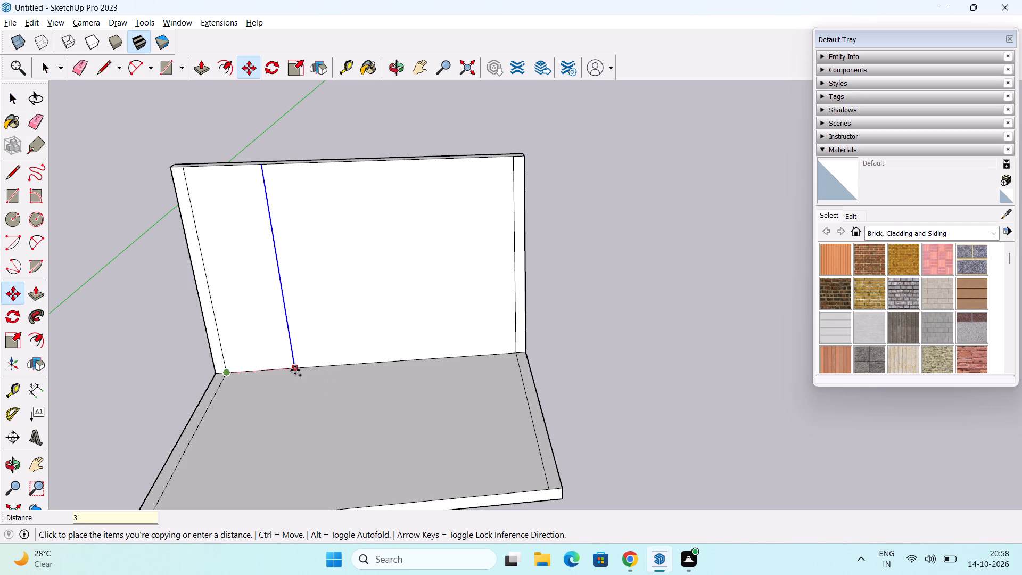
{"action": "key", "text": "Return"}
{"action": "type", "text": "2'"}
{"action": "key", "text": "Return"}
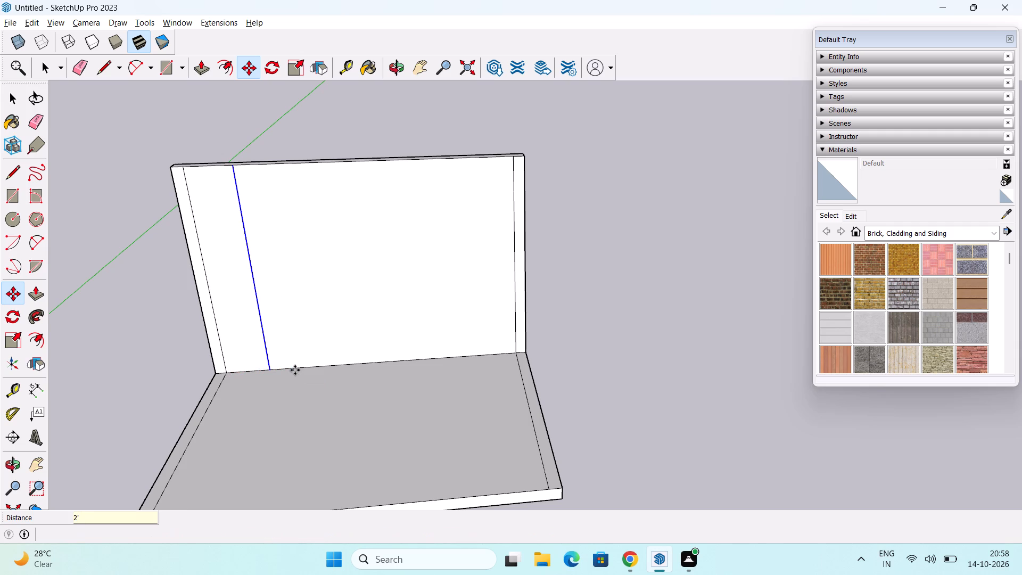
{"action": "type", "text": "2'6\""}
{"action": "key", "text": "Return"}
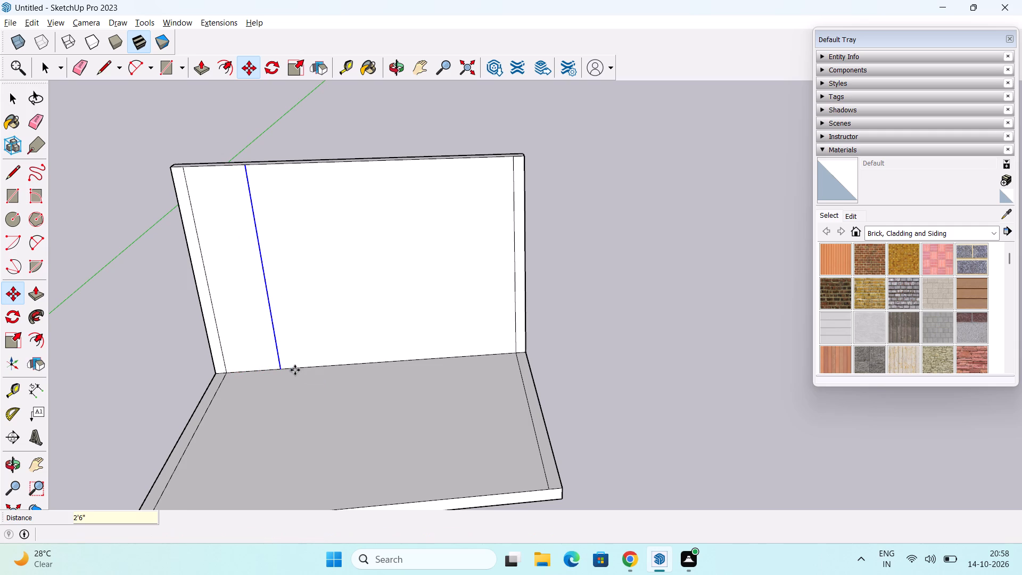
{"action": "middle_click_drag", "start_coordinate": [307, 363], "coordinate": [314, 364]}
Copy the back wall's right inner vertical line 2'6" toward the middle of the wall.
{"action": "key", "text": "space"}
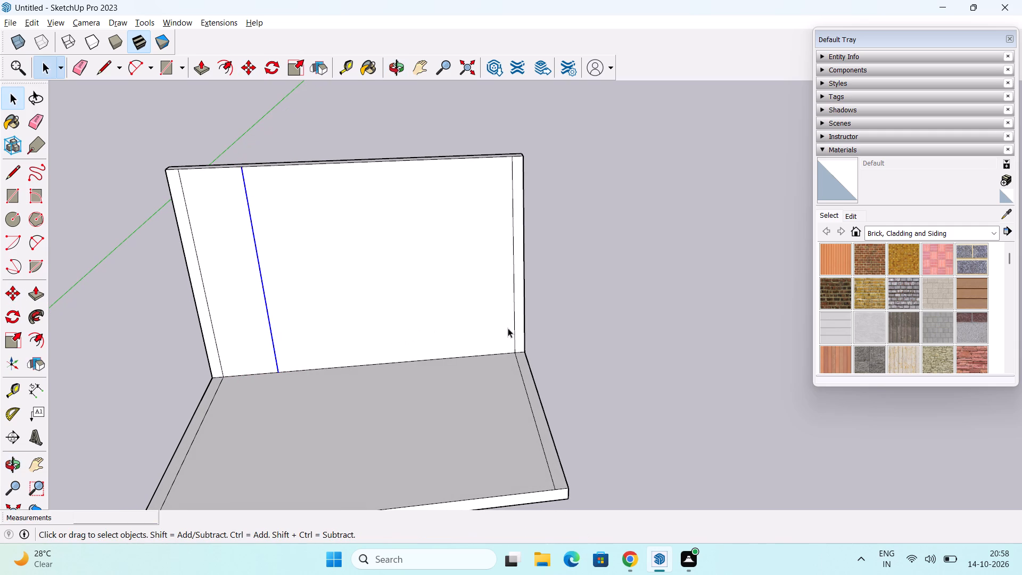
{"action": "left_click", "coordinate": [515, 325]}
{"action": "key", "text": "m"}
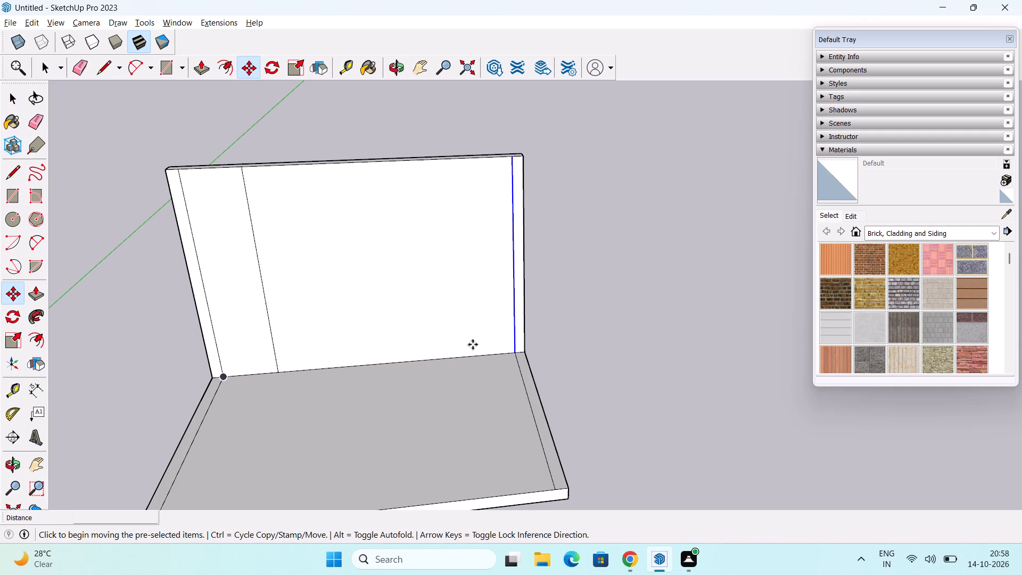
{"action": "left_click", "coordinate": [514, 354]}
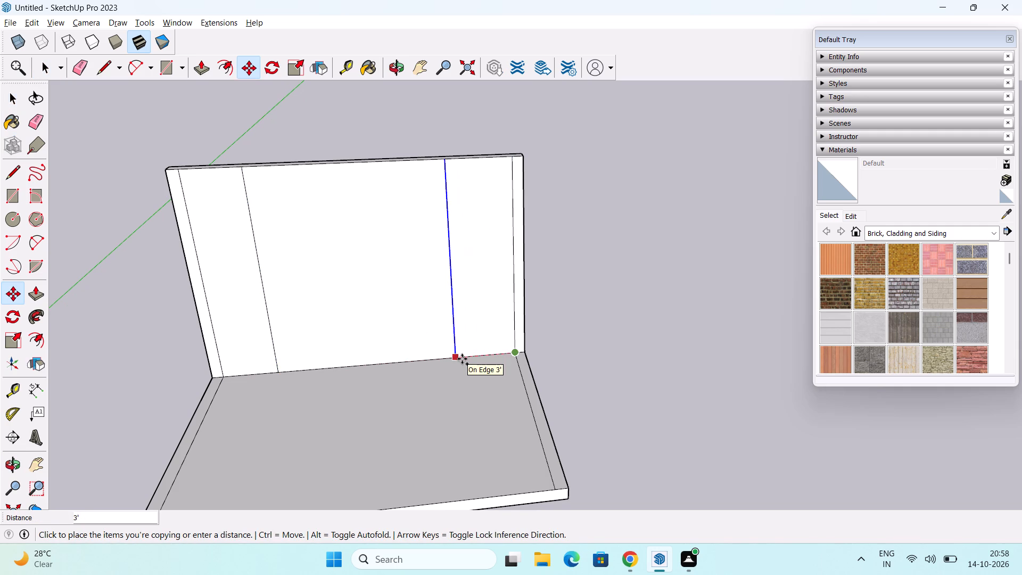
{"action": "type", "text": "2'6\""}
{"action": "key", "text": "Return"}
{"action": "middle_click_drag", "start_coordinate": [446, 391], "coordinate": [448, 377]}
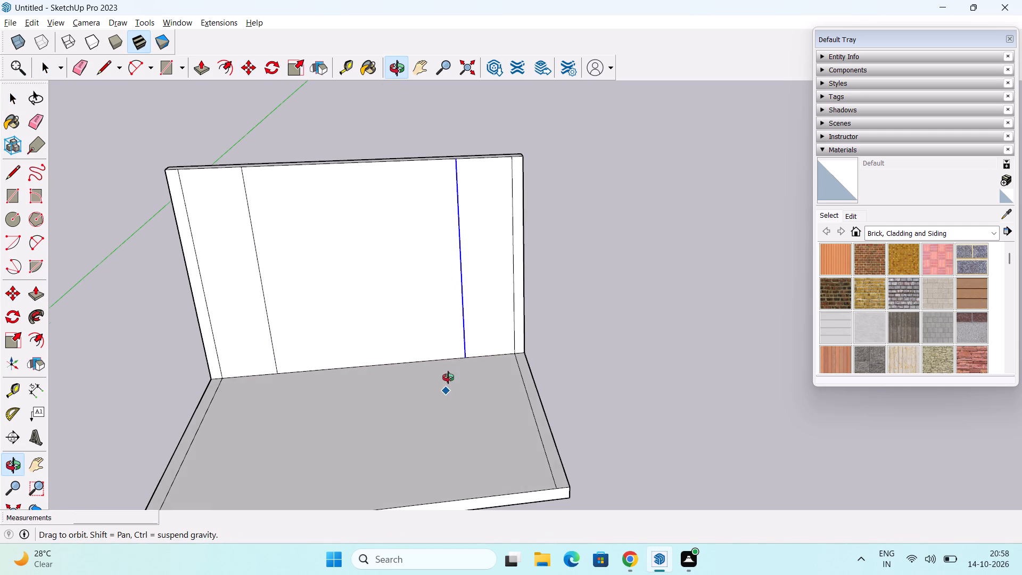
{"action": "middle_click_drag", "start_coordinate": [448, 377], "coordinate": [435, 361]}
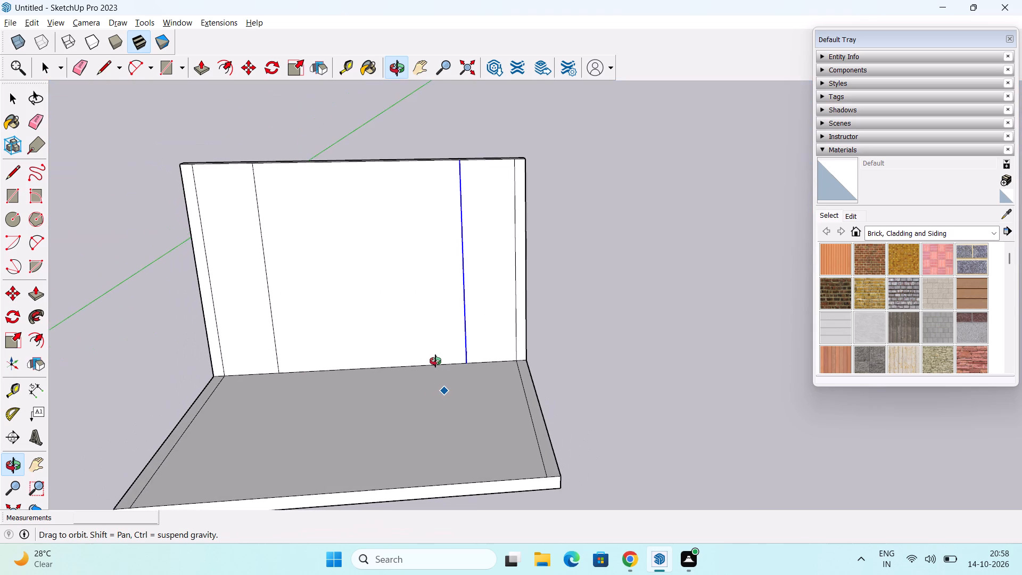
{"action": "middle_click_drag", "start_coordinate": [435, 361], "coordinate": [436, 370]}
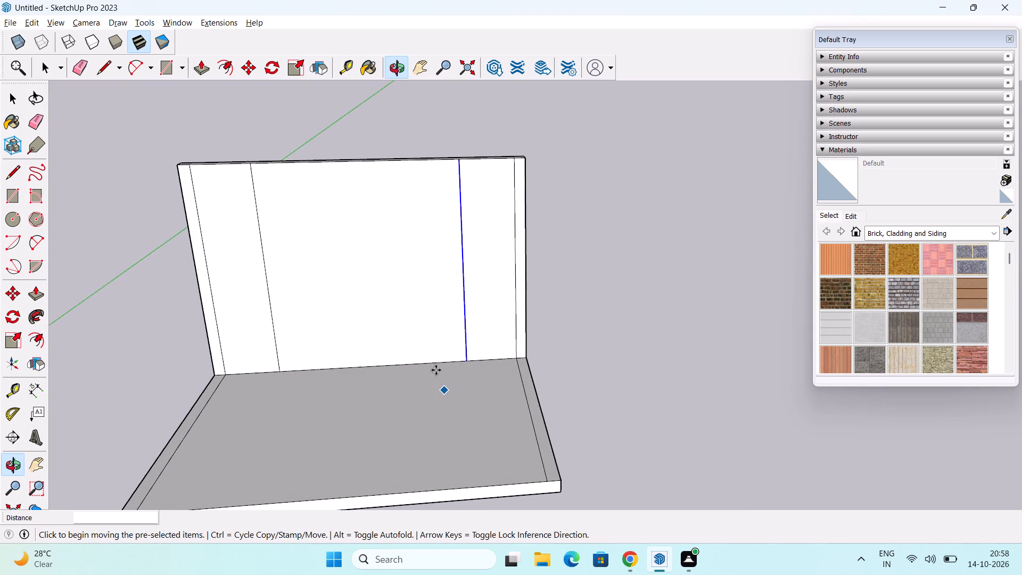
Check the spacing between each copied vertical line and its nearby inner corner with the Dimension tool, placing no dimensions.
{"action": "key", "text": "space"}
{"action": "left_click", "coordinate": [25, 387]}
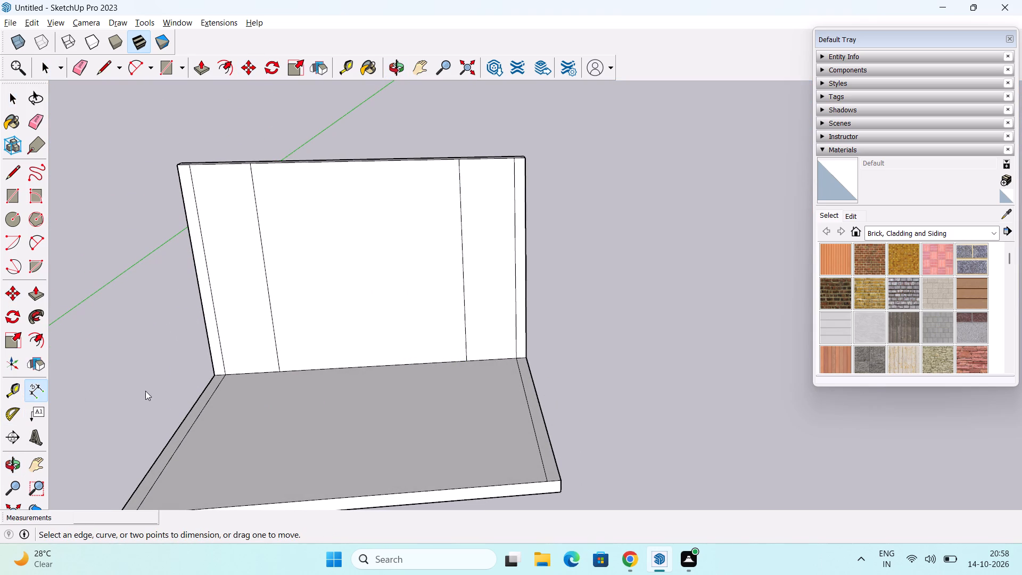
{"action": "left_click", "coordinate": [225, 373]}
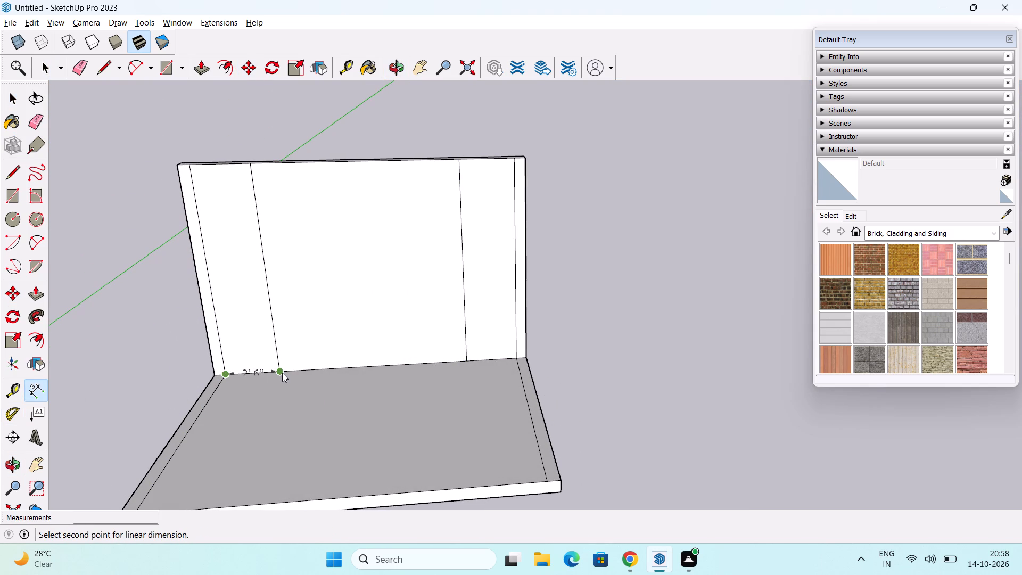
{"action": "left_click", "coordinate": [282, 373]}
{"action": "key", "text": "Escape"}
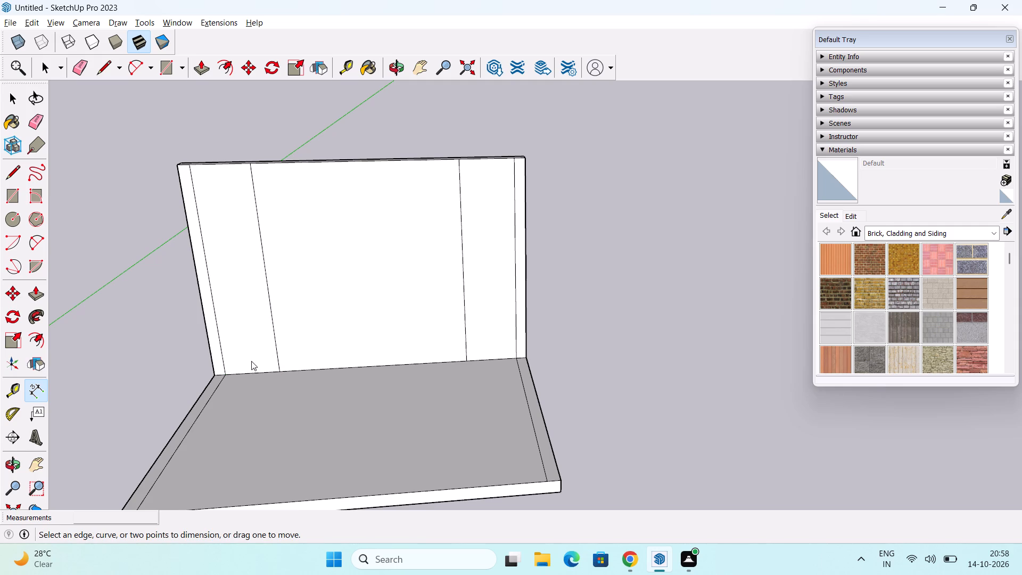
{"action": "left_click", "coordinate": [468, 359]}
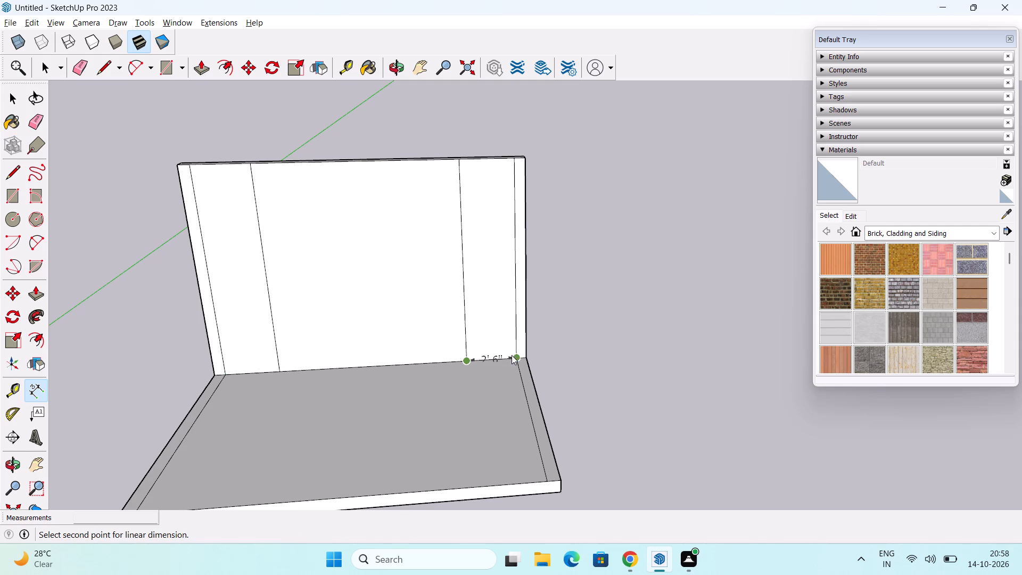
{"action": "left_click", "coordinate": [518, 357]}
{"action": "key", "text": "Escape"}
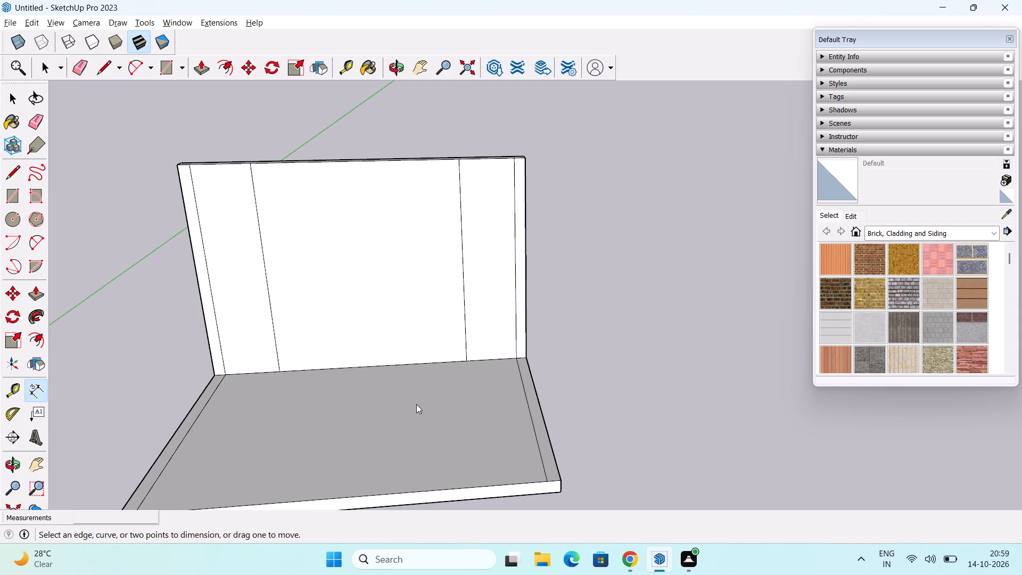
{"action": "middle_click_drag", "start_coordinate": [399, 411], "coordinate": [403, 390]}
{"action": "key", "text": "space"}
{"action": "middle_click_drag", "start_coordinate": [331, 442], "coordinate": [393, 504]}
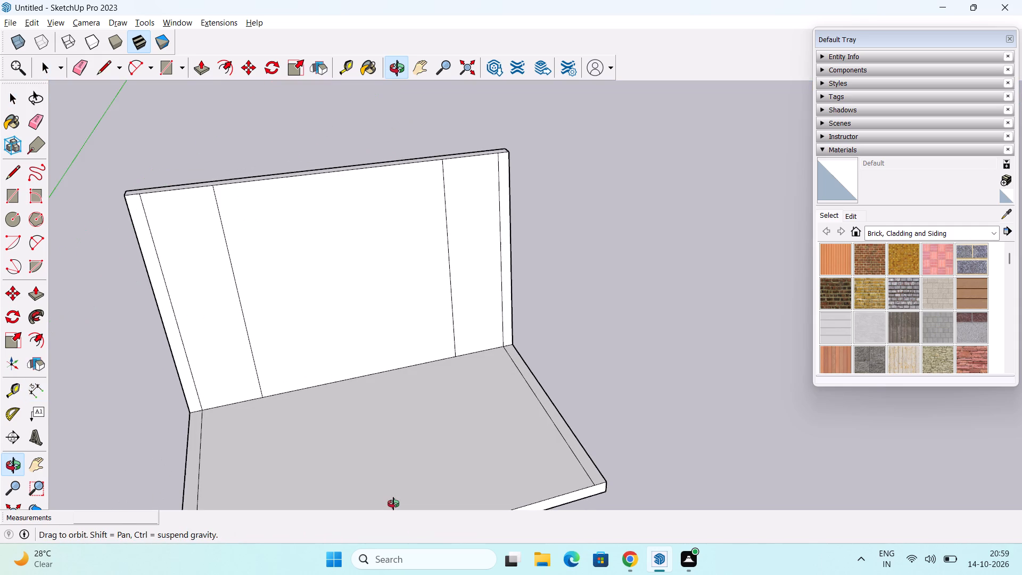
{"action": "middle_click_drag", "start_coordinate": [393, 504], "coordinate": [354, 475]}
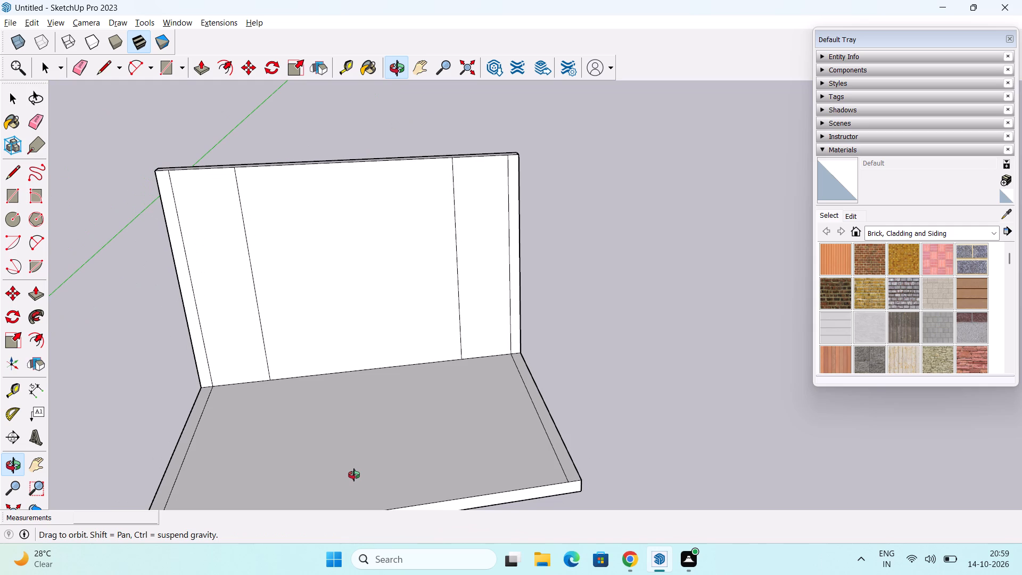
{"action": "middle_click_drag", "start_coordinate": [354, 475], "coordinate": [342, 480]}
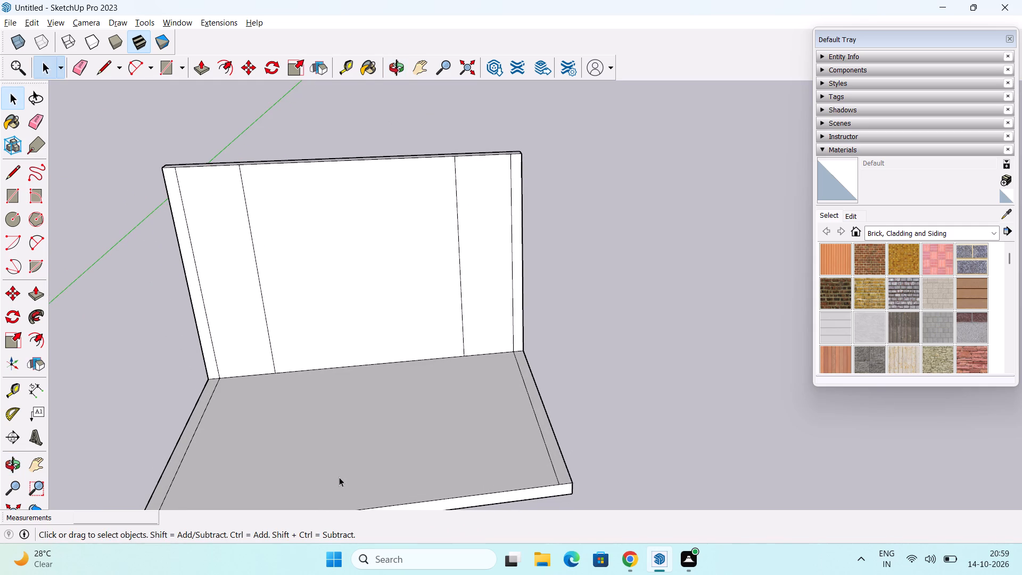
Undo the two 2'6" copies of the vertical lines on the back wall.
{"action": "middle_click_drag", "start_coordinate": [335, 475], "coordinate": [349, 471]}
{"action": "key", "text": "ctrl+z"}
{"action": "key", "text": "ctrl+z"}
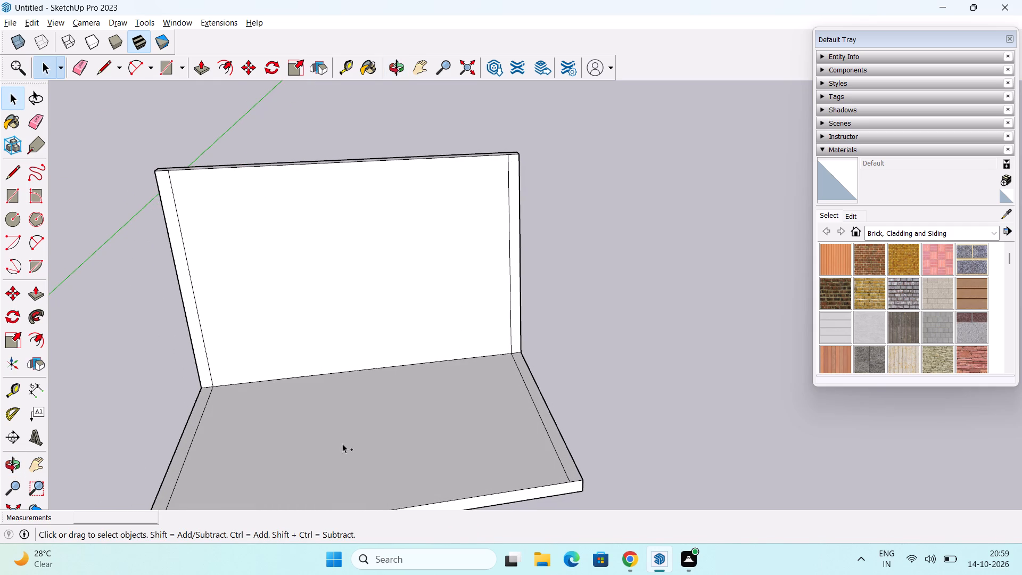
Copy the back wall's left inner vertical line 3' toward the middle of the wall.
{"action": "left_click", "coordinate": [201, 337]}
{"action": "key", "text": "m"}
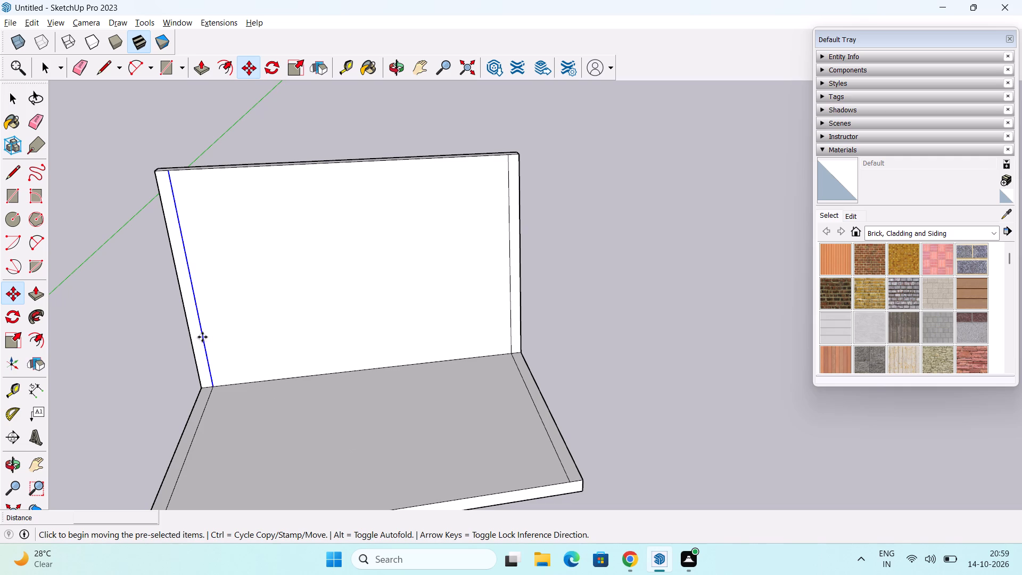
{"action": "left_click", "coordinate": [214, 387]}
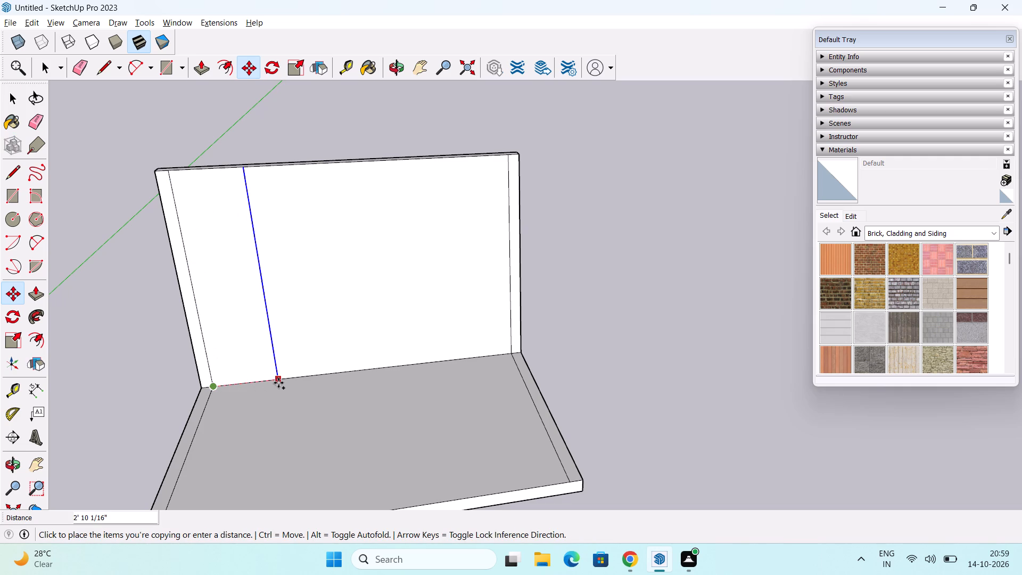
{"action": "type", "text": "3'"}
{"action": "key", "text": "Return"}
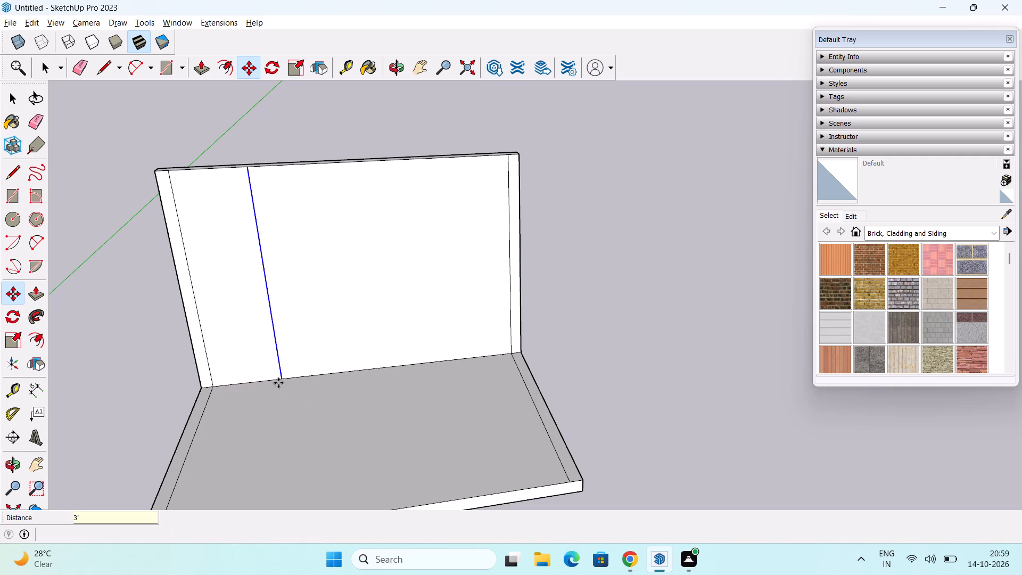
{"action": "key", "text": "space"}
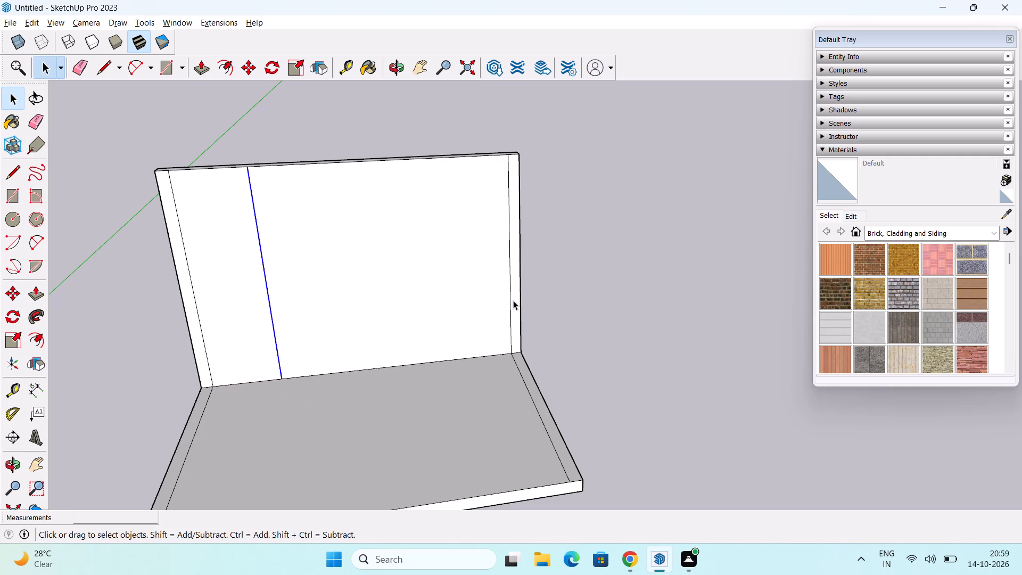
Copy the back wall's right inner vertical line 3' toward the middle of the wall.
{"action": "left_click", "coordinate": [512, 301]}
{"action": "key", "text": "m"}
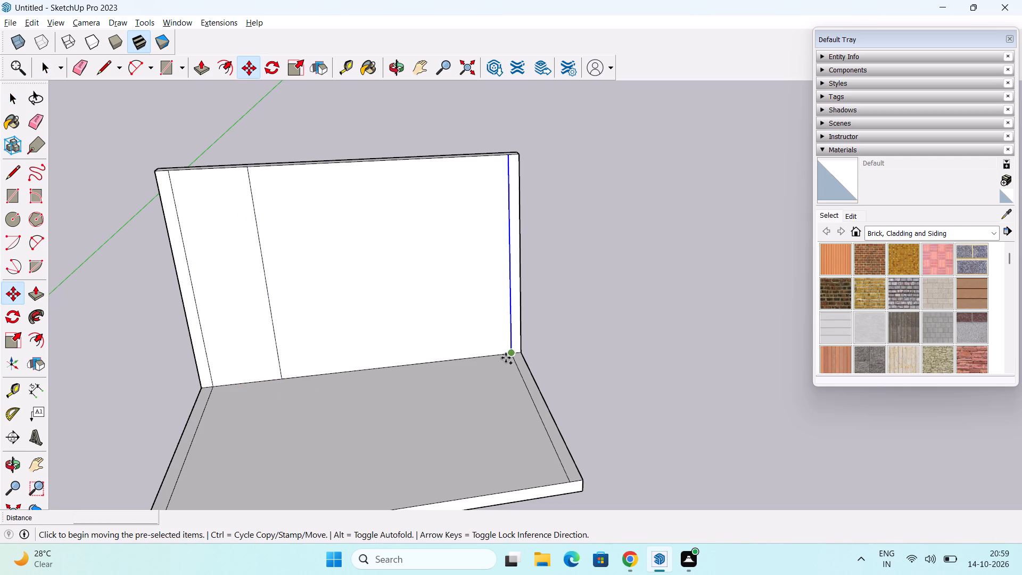
{"action": "left_click", "coordinate": [510, 355]}
{"action": "left_click", "coordinate": [450, 364]}
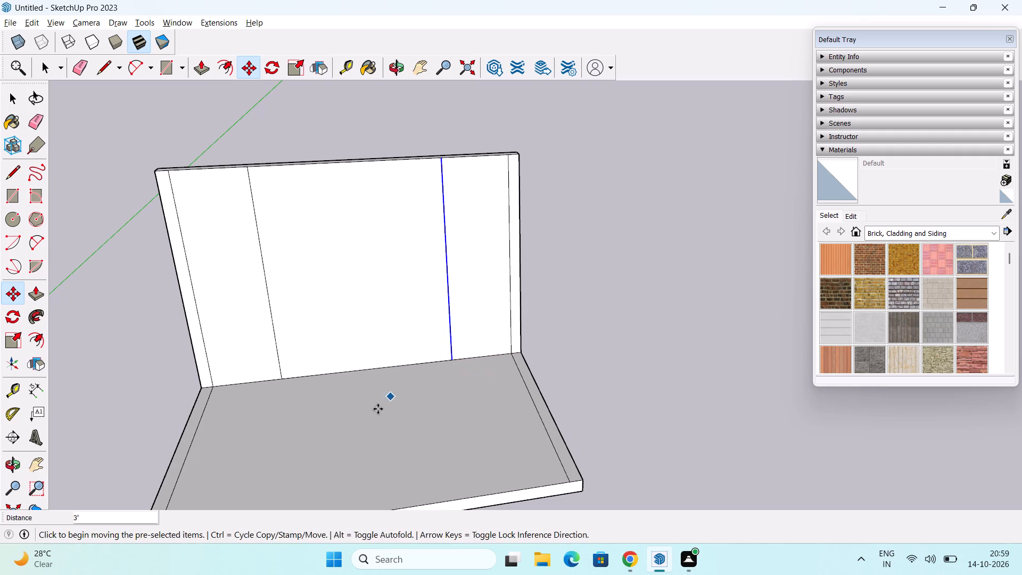
{"action": "key", "text": "space"}
{"action": "middle_click_drag", "start_coordinate": [472, 351], "coordinate": [460, 355]}
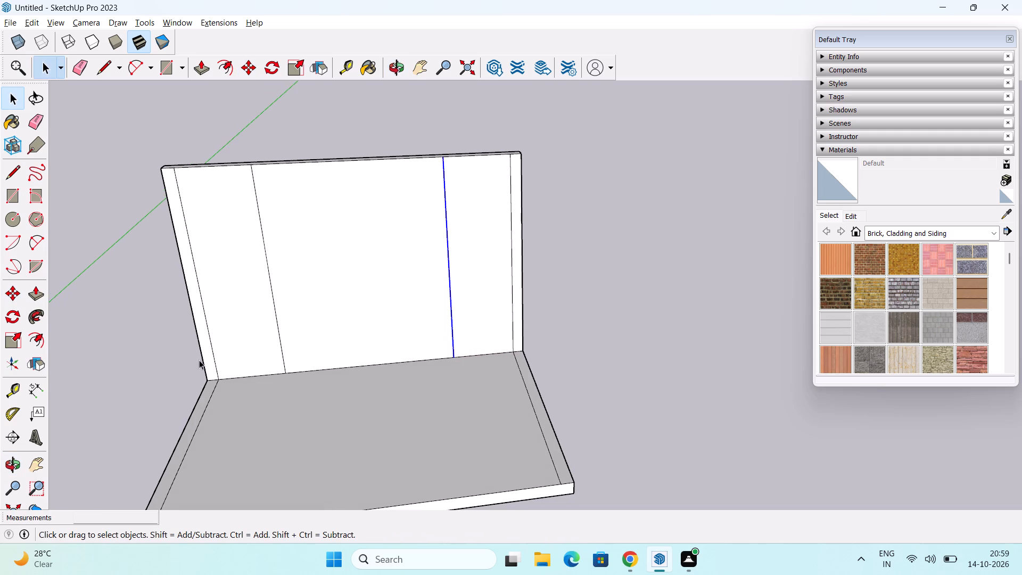
Copy the left inner vertical line onto the 3' line and divide the gap into 20 equal strips.
{"action": "left_click", "coordinate": [213, 366]}
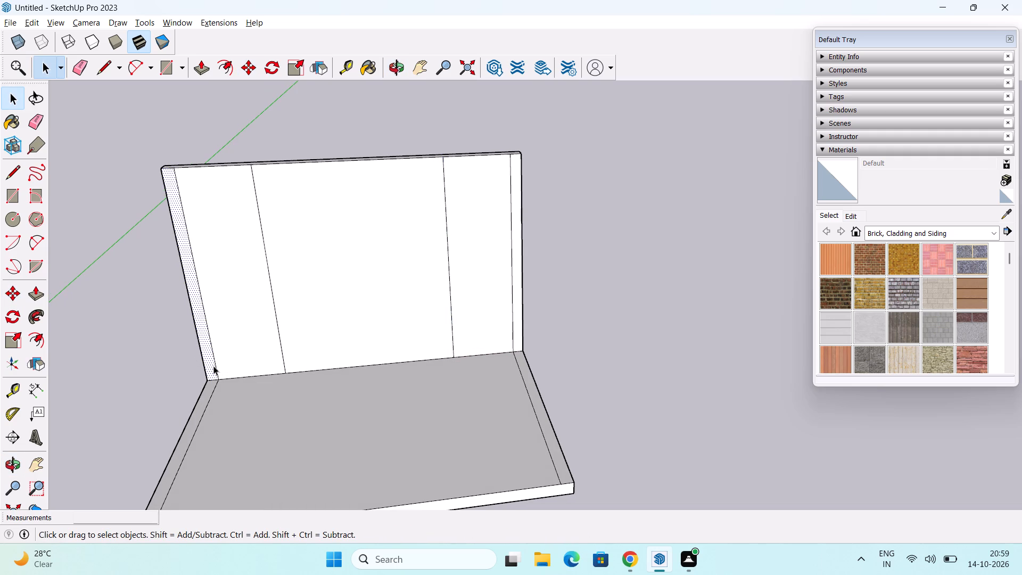
{"action": "left_click", "coordinate": [216, 372]}
{"action": "middle_click_drag", "start_coordinate": [223, 375], "coordinate": [252, 378]}
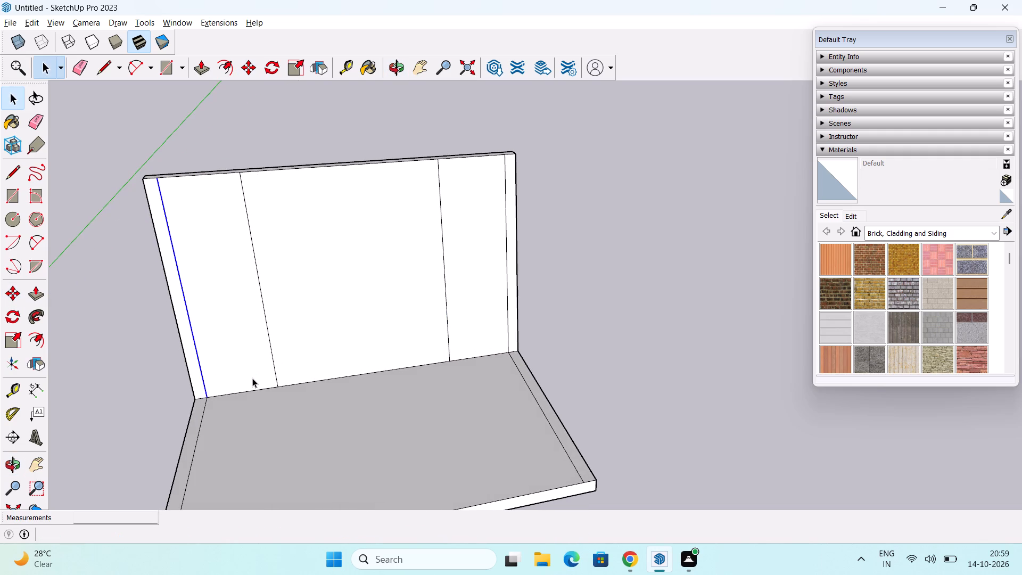
{"action": "key", "text": "m"}
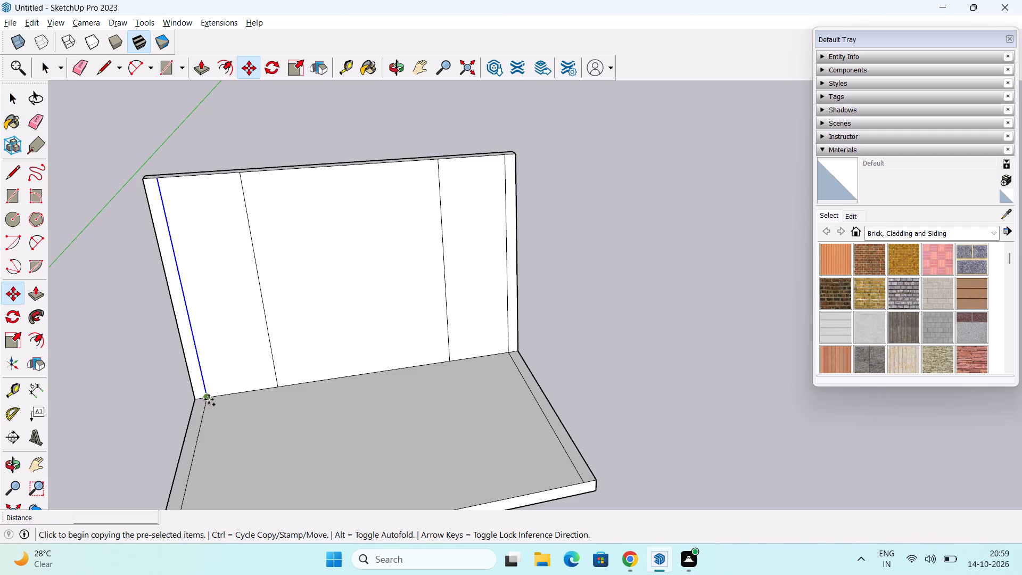
{"action": "left_click", "coordinate": [209, 399]}
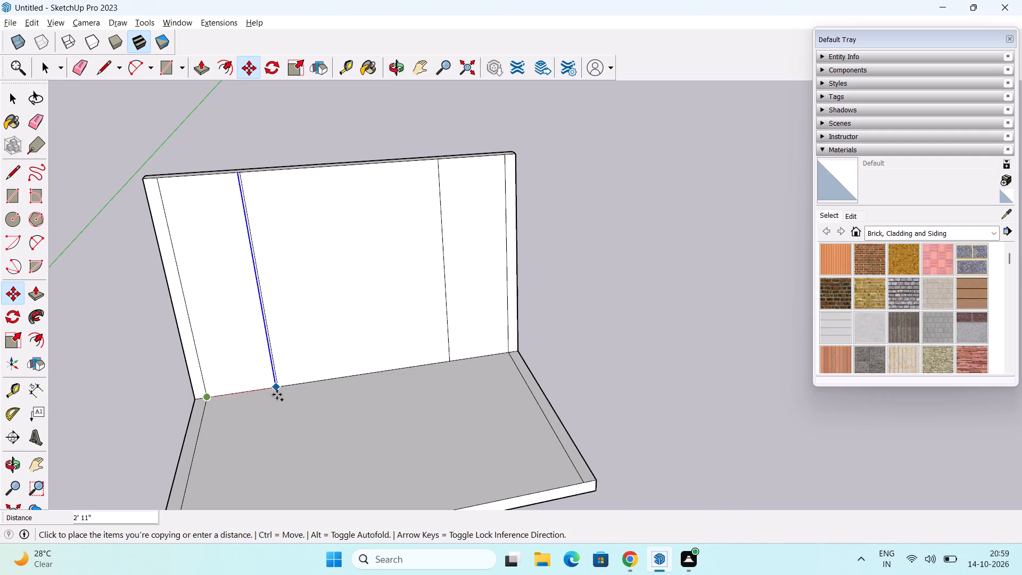
{"action": "scroll", "coordinate": [277, 395], "scroll_direction": "up", "scroll_amount": 5}
{"action": "left_click", "coordinate": [278, 384]}
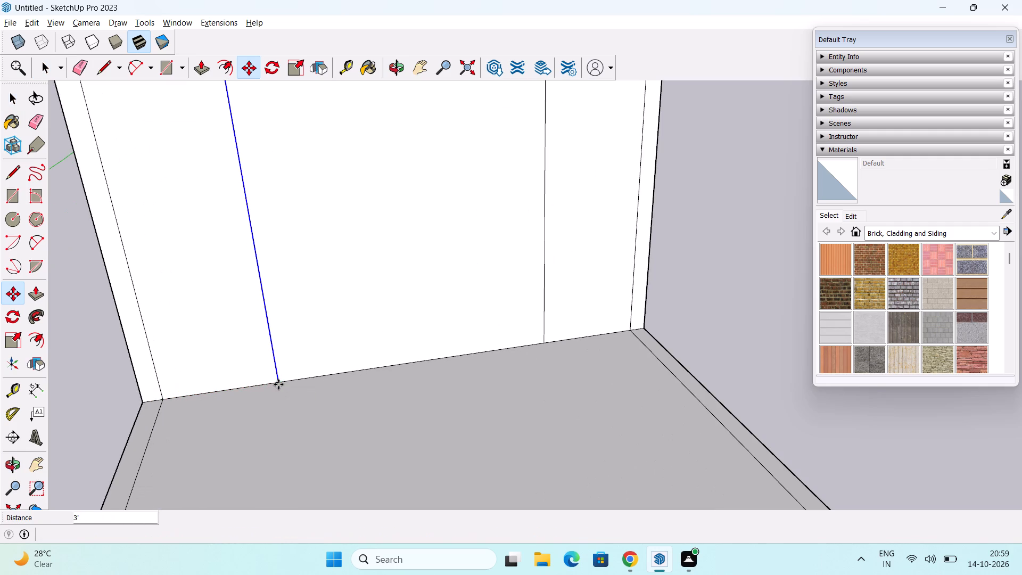
{"action": "key", "text": "slash"}
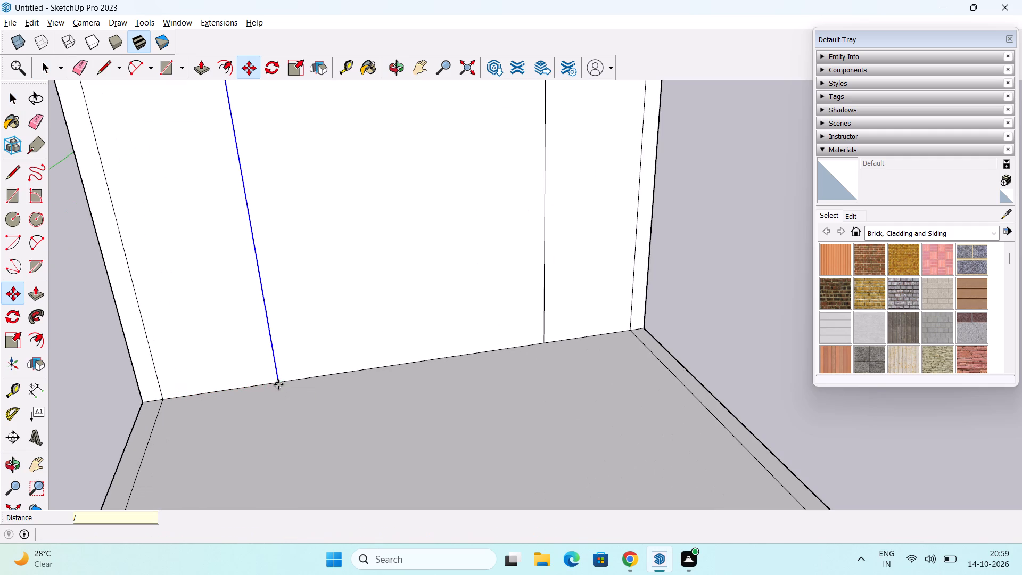
{"action": "type", "text": "20"}
{"action": "key", "text": "Return"}
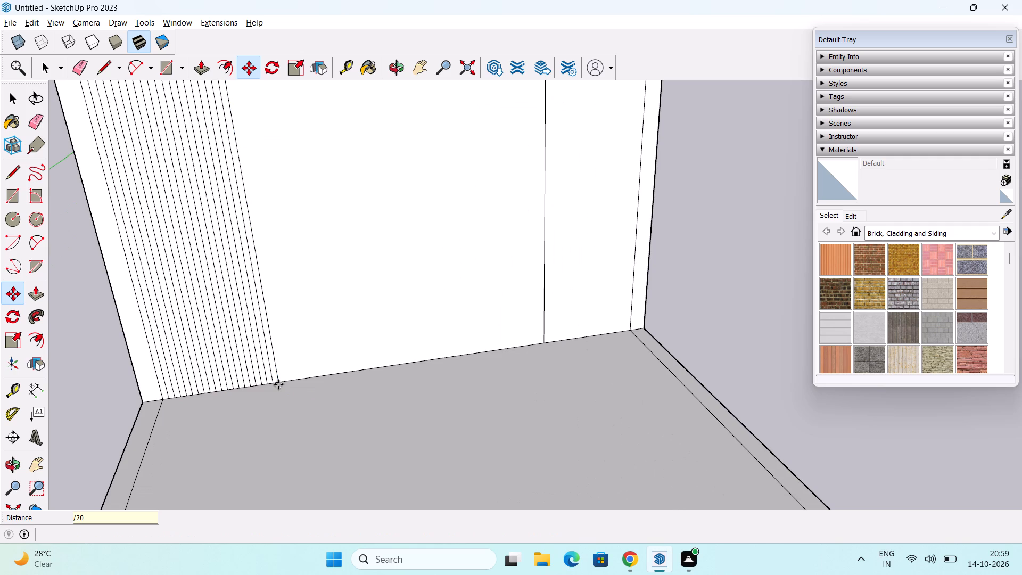
Change the left section's array to 25 equal divisions.
{"action": "key", "text": "slash"}
{"action": "type", "text": "25"}
{"action": "key", "text": "Return"}
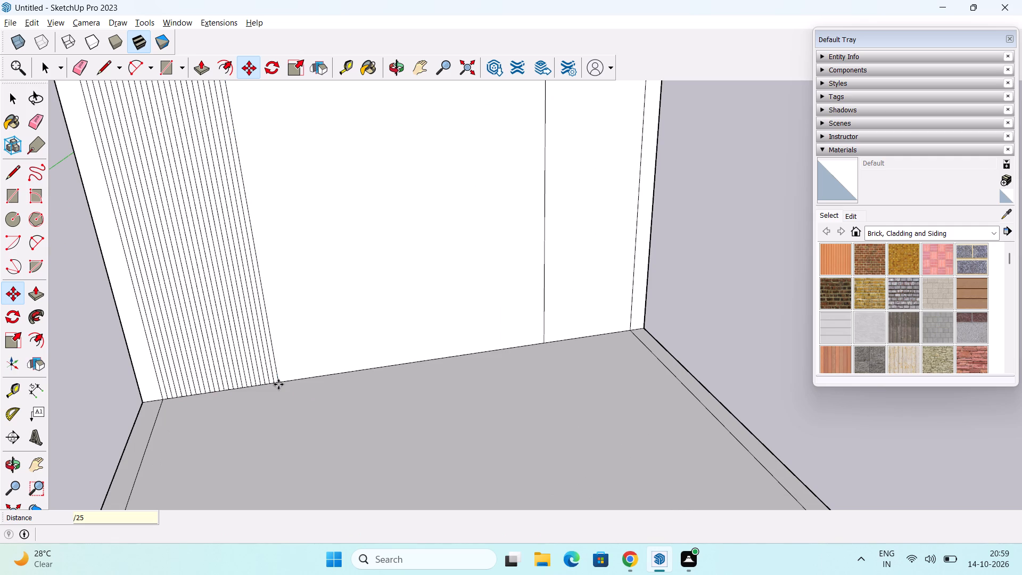
{"action": "scroll", "coordinate": [397, 430], "scroll_direction": "down", "scroll_amount": 1}
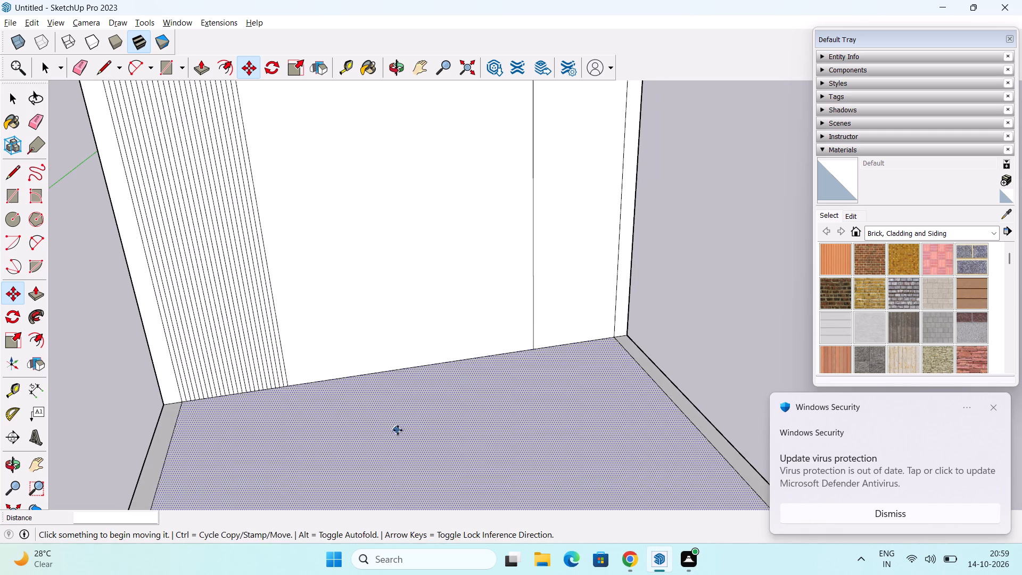
{"action": "middle_click_drag", "start_coordinate": [408, 423], "coordinate": [378, 374]}
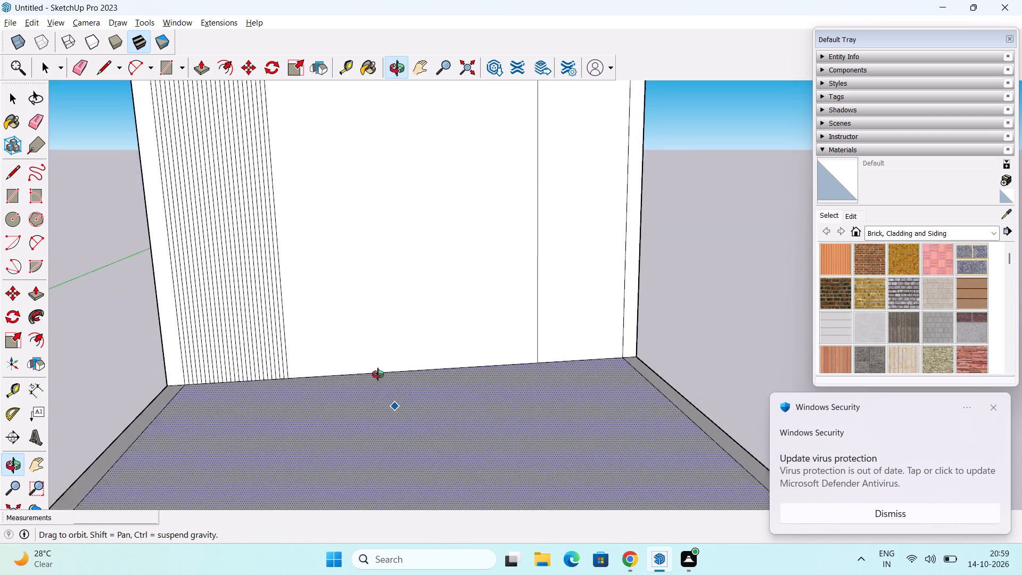
{"action": "middle_click_drag", "start_coordinate": [378, 374], "coordinate": [378, 375]}
{"action": "key", "text": "space"}
Copy the right-hand 3' line to the right inner corner line and divide the gap into 25 equal strips.
{"action": "middle_click_drag", "start_coordinate": [428, 343], "coordinate": [378, 367]}
{"action": "left_click", "coordinate": [488, 325]}
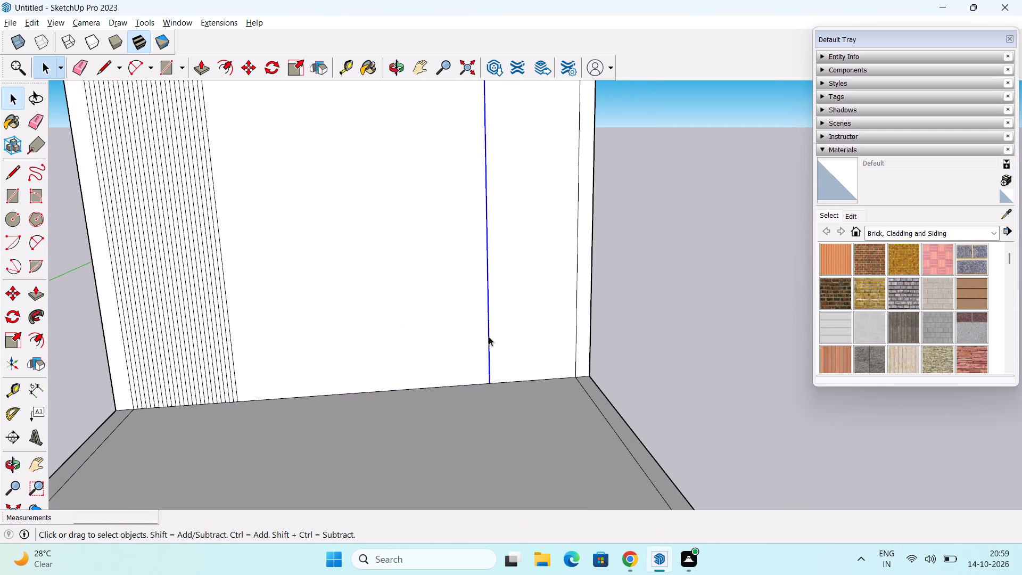
{"action": "key", "text": "m"}
{"action": "left_click", "coordinate": [488, 385]}
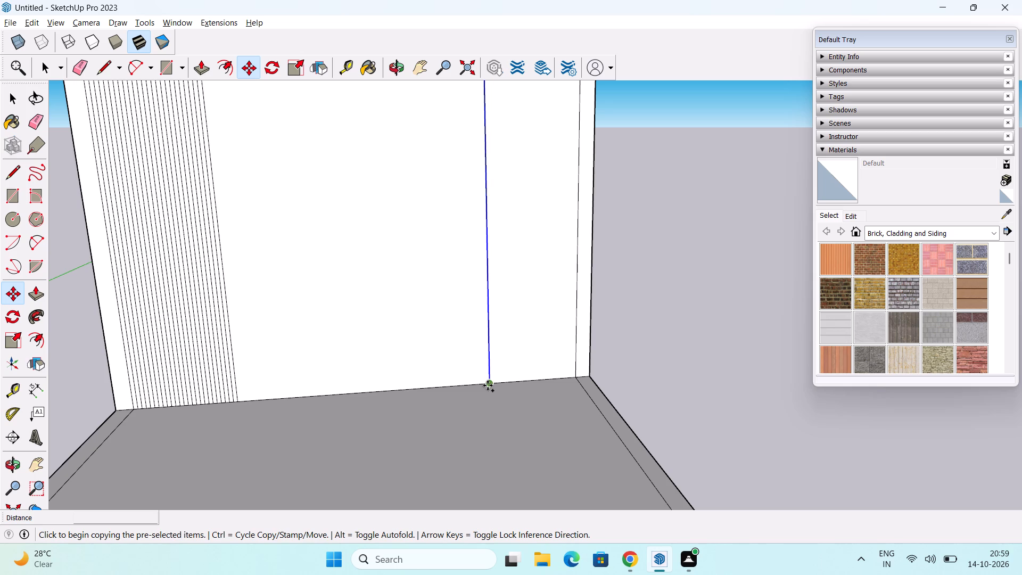
{"action": "left_click", "coordinate": [575, 374]}
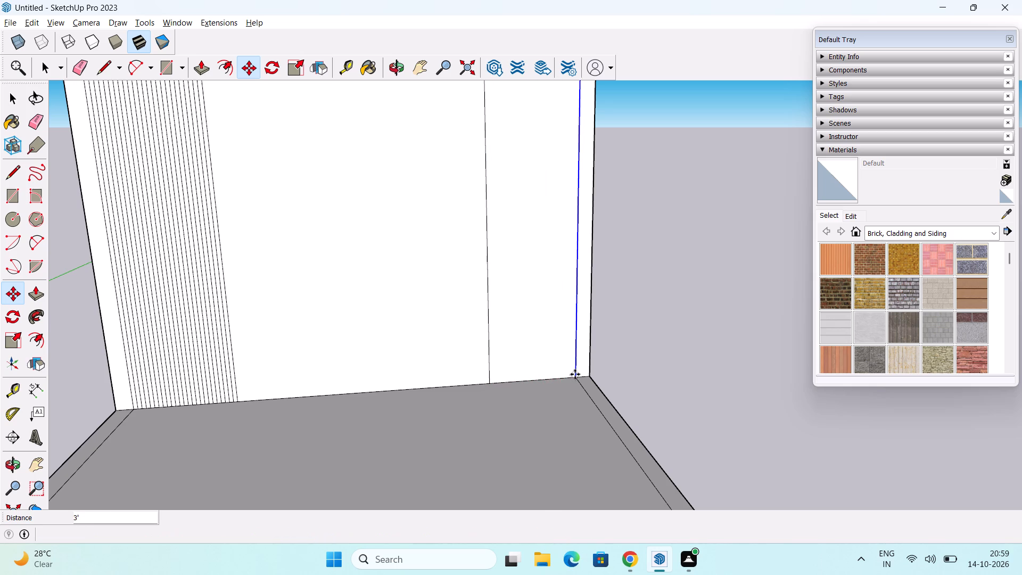
{"action": "type", "text": "/25"}
{"action": "key", "text": "Return"}
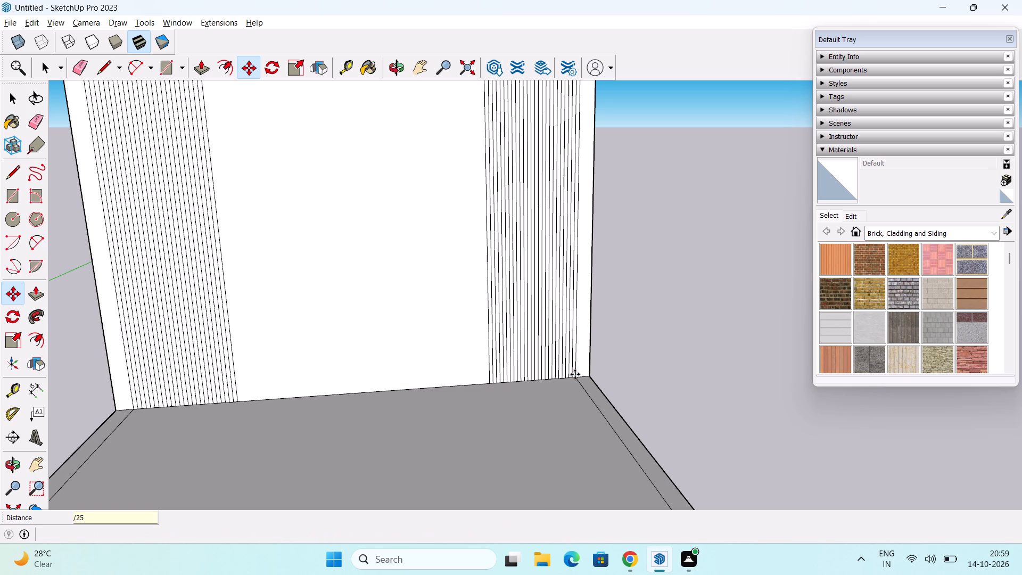
{"action": "middle_click_drag", "start_coordinate": [575, 374], "coordinate": [490, 336]}
{"action": "key", "text": "space"}
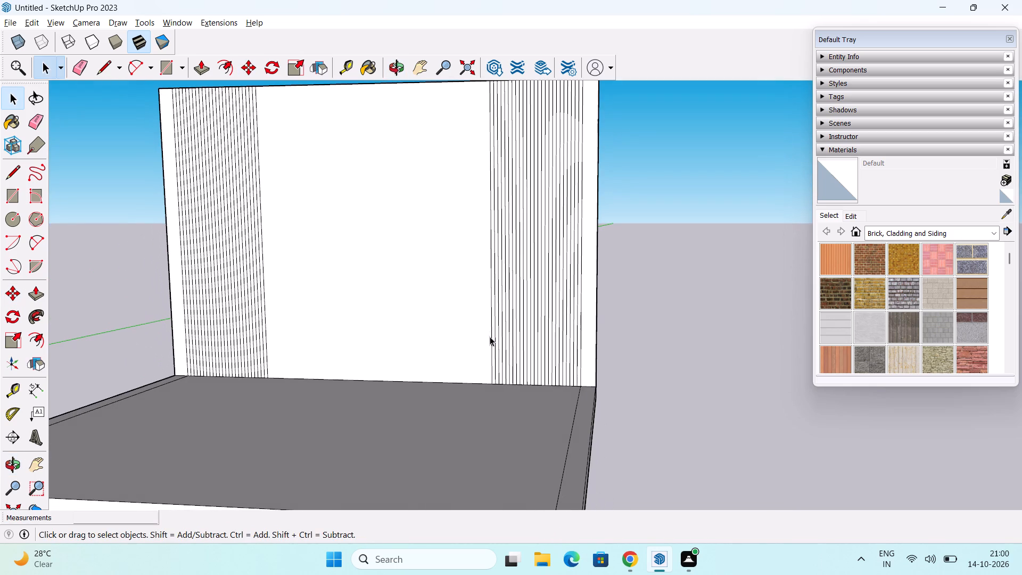
Examine the divided sections at both ends of the back wall from several angles and up close.
{"action": "middle_click_drag", "start_coordinate": [490, 336], "coordinate": [572, 366]}
{"action": "scroll", "coordinate": [572, 366], "scroll_direction": "down", "scroll_amount": 7}
{"action": "middle_click_drag", "start_coordinate": [554, 365], "coordinate": [477, 347]}
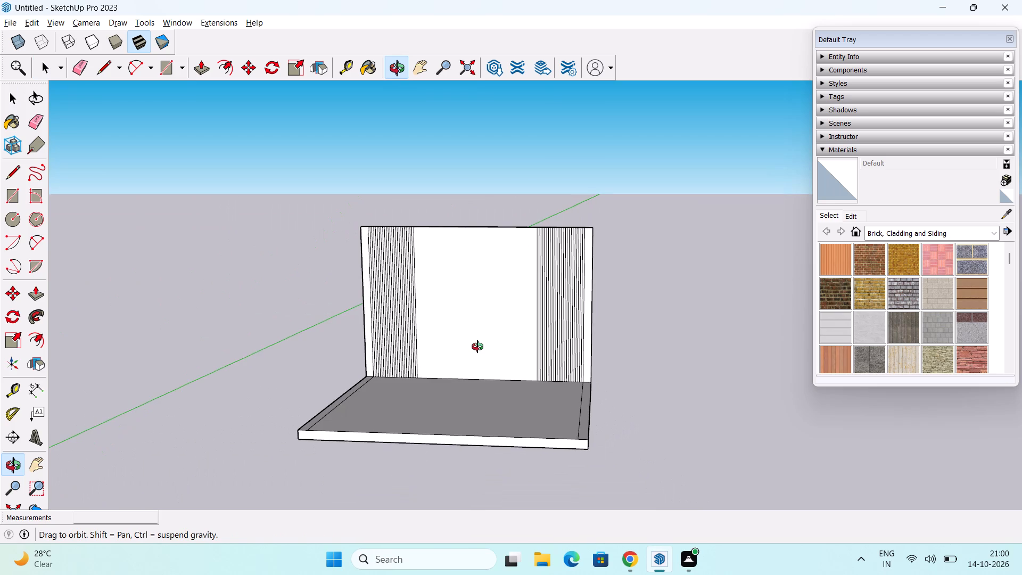
{"action": "middle_click_drag", "start_coordinate": [477, 347], "coordinate": [565, 368]}
{"action": "scroll", "coordinate": [391, 364], "scroll_direction": "up", "scroll_amount": 2}
{"action": "middle_click_drag", "start_coordinate": [391, 364], "coordinate": [438, 368]}
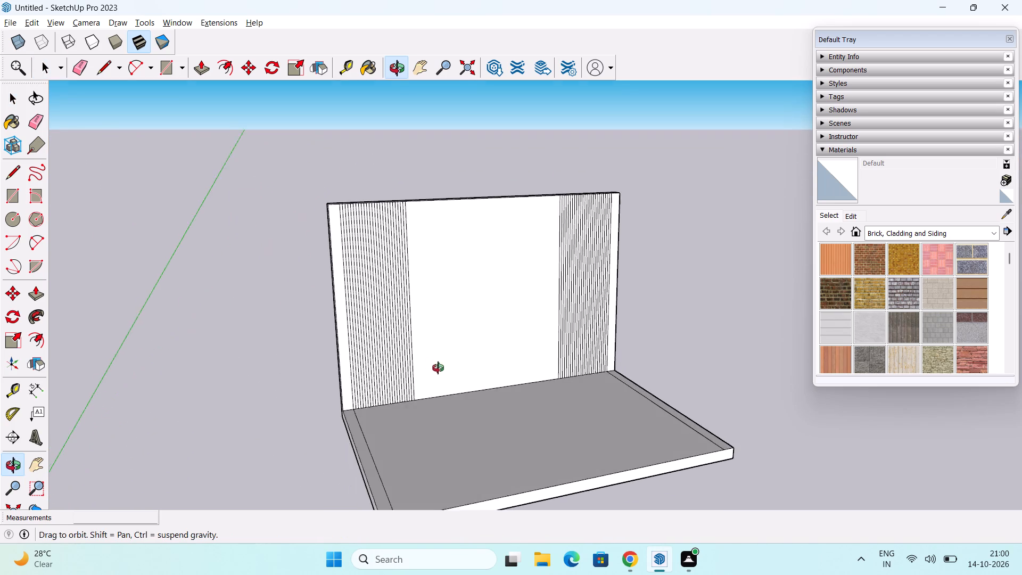
{"action": "middle_click_drag", "start_coordinate": [438, 368], "coordinate": [438, 368]}
{"action": "middle_click_drag", "start_coordinate": [434, 368], "coordinate": [393, 404], "text": "shift"}
{"action": "scroll", "coordinate": [309, 400], "scroll_direction": "up", "scroll_amount": 6}
{"action": "middle_click_drag", "start_coordinate": [323, 365], "coordinate": [337, 433]}
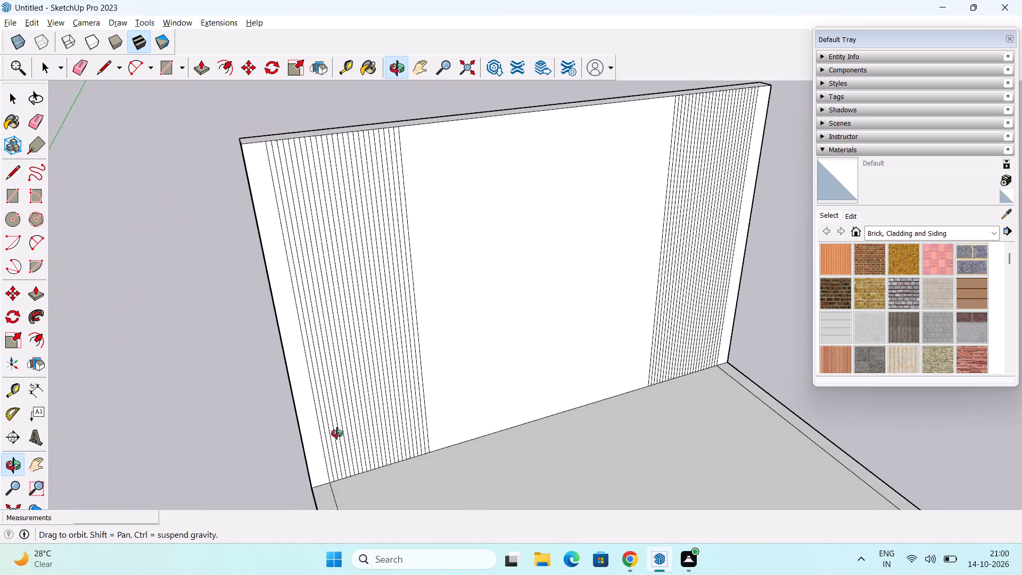
{"action": "middle_click_drag", "start_coordinate": [337, 433], "coordinate": [337, 434]}
{"action": "middle_click_drag", "start_coordinate": [316, 344], "coordinate": [345, 402]}
{"action": "middle_click_drag", "start_coordinate": [345, 402], "coordinate": [294, 392], "text": "shift"}
{"action": "middle_click_drag", "start_coordinate": [279, 380], "coordinate": [283, 386]}
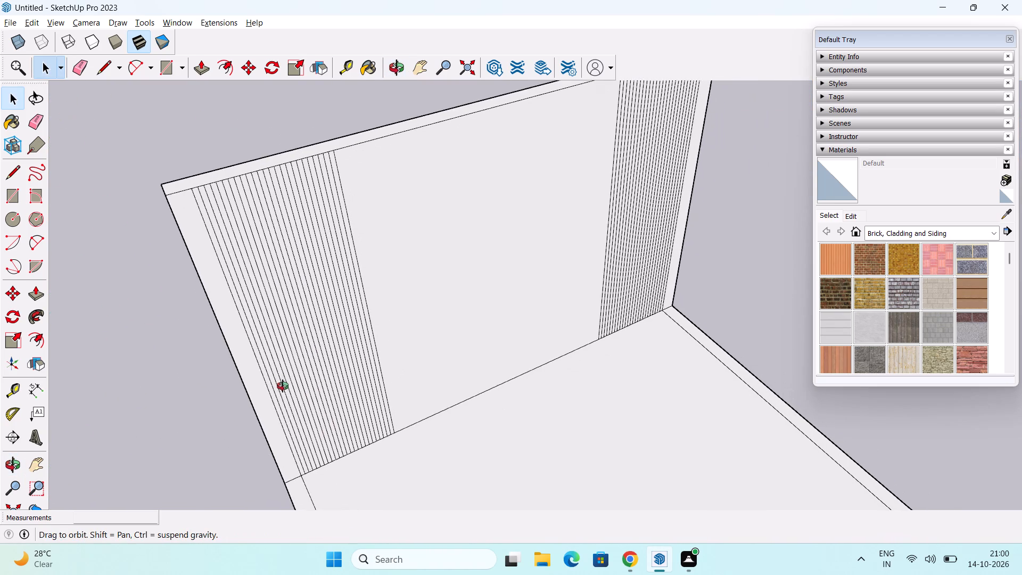
{"action": "middle_click_drag", "start_coordinate": [283, 386], "coordinate": [270, 382]}
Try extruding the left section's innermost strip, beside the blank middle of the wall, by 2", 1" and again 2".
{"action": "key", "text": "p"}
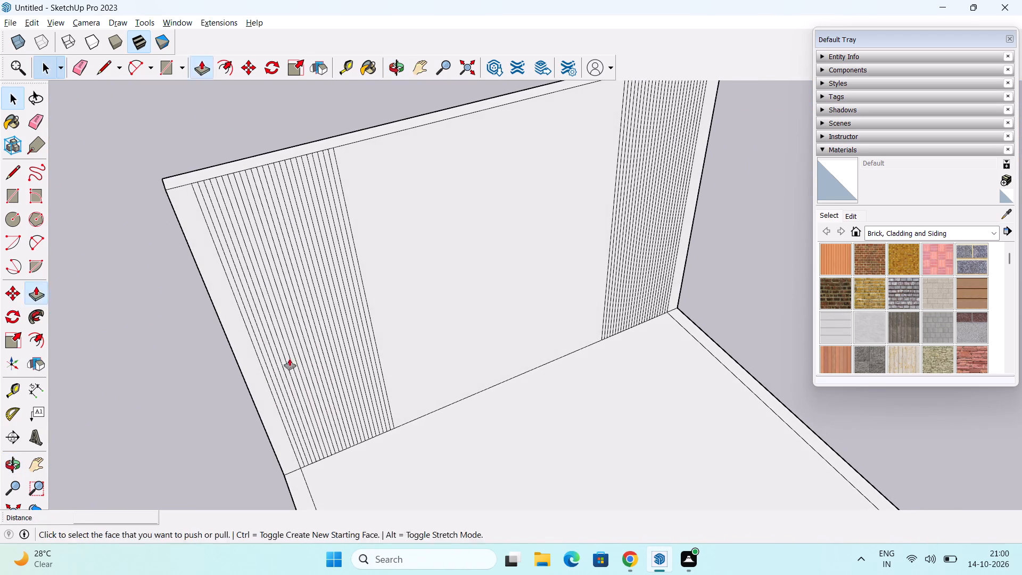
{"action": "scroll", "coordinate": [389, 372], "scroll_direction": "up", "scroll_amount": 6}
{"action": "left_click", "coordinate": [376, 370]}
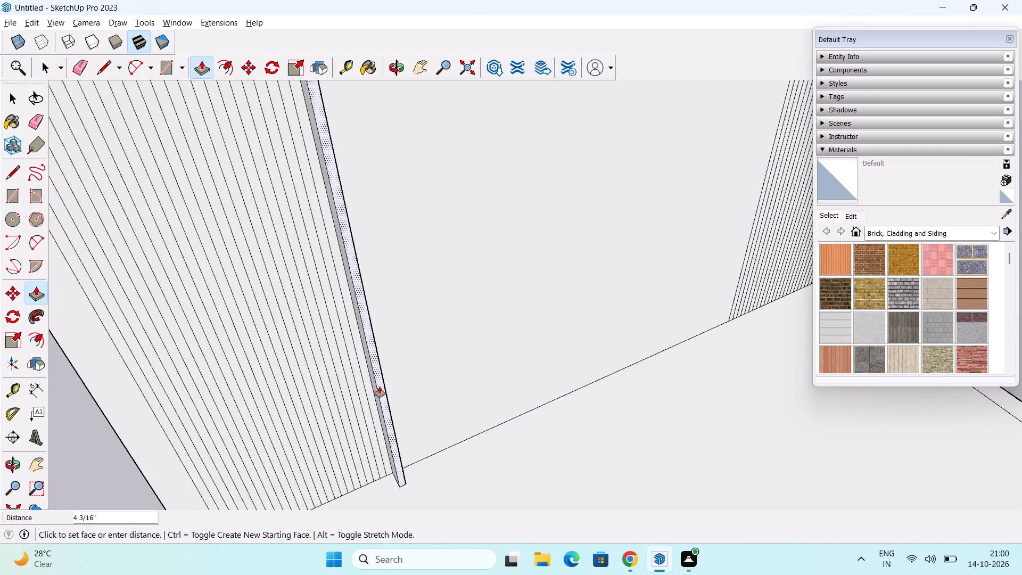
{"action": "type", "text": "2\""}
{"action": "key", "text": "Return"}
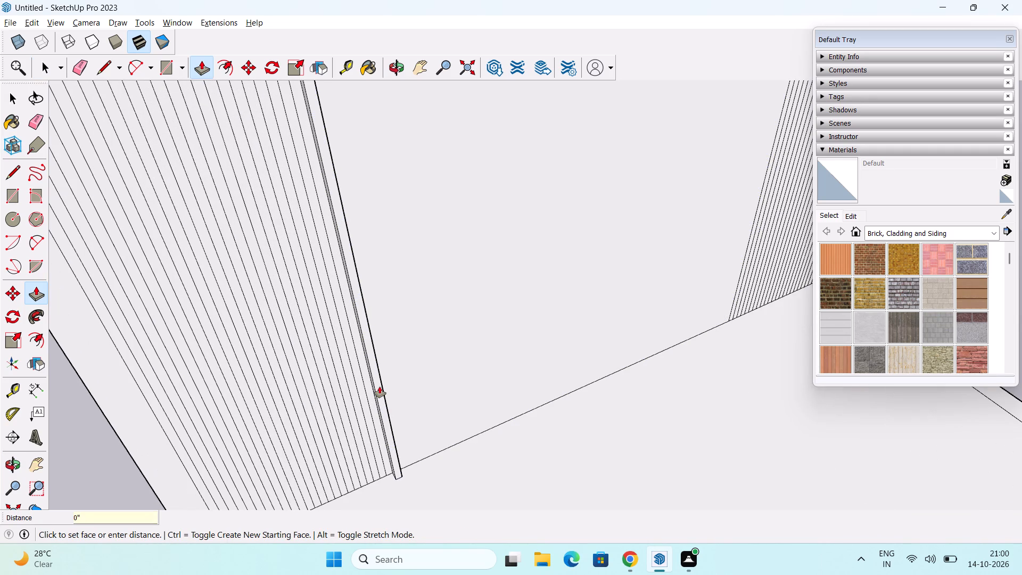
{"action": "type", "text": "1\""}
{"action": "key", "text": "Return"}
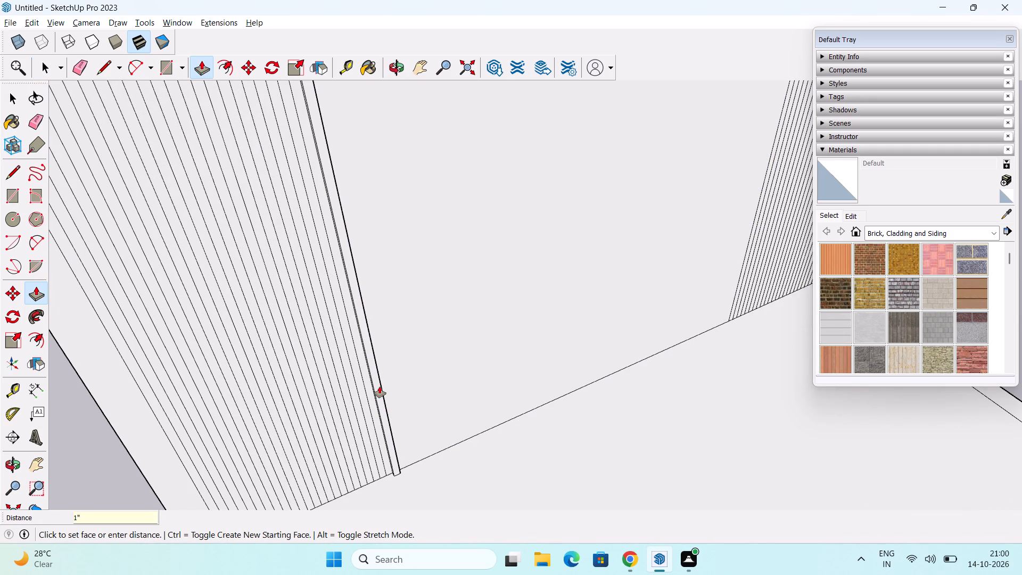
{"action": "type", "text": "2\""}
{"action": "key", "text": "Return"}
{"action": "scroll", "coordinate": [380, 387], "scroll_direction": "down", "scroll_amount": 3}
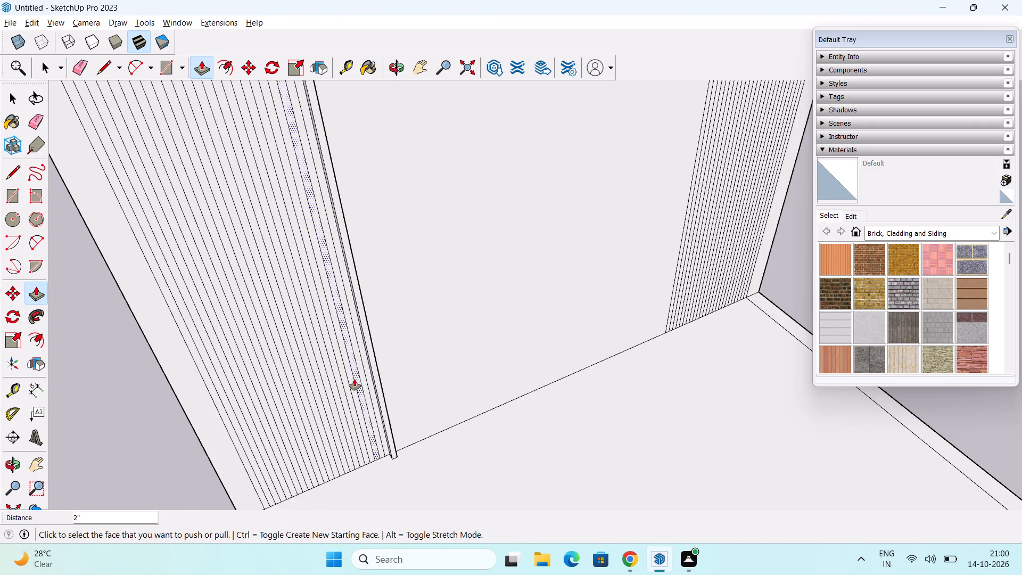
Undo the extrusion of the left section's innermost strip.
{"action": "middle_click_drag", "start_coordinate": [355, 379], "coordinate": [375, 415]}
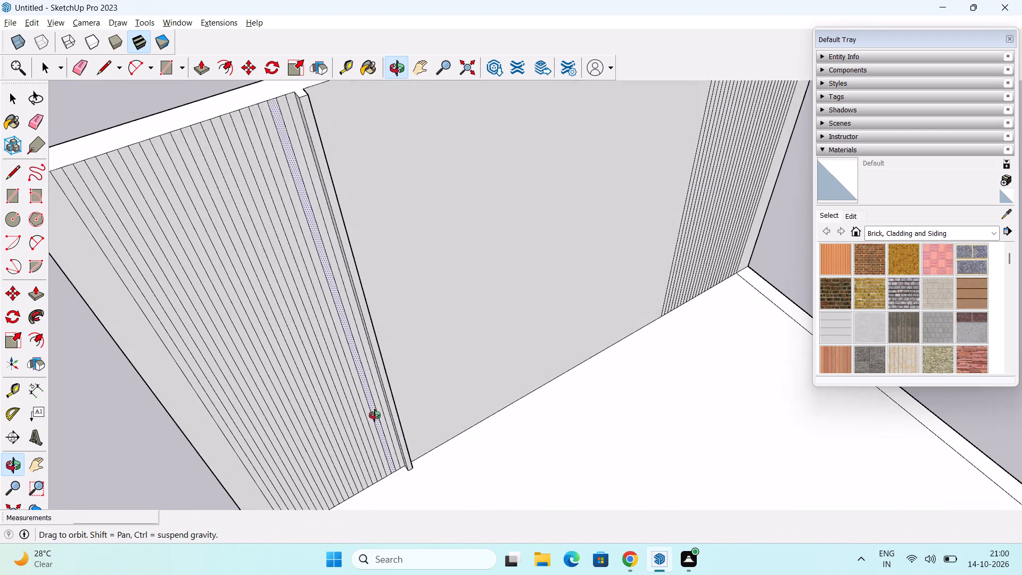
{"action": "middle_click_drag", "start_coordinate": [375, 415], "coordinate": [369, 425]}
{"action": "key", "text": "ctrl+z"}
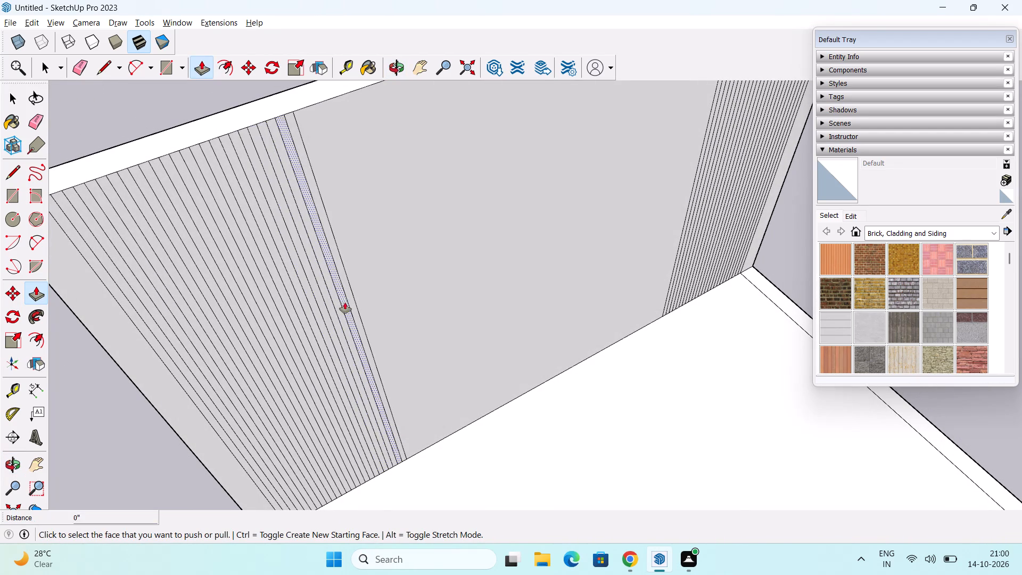
Extrude the left section's innermost strip, beside the blank middle of the back wall, by 1".
{"action": "left_click", "coordinate": [339, 264]}
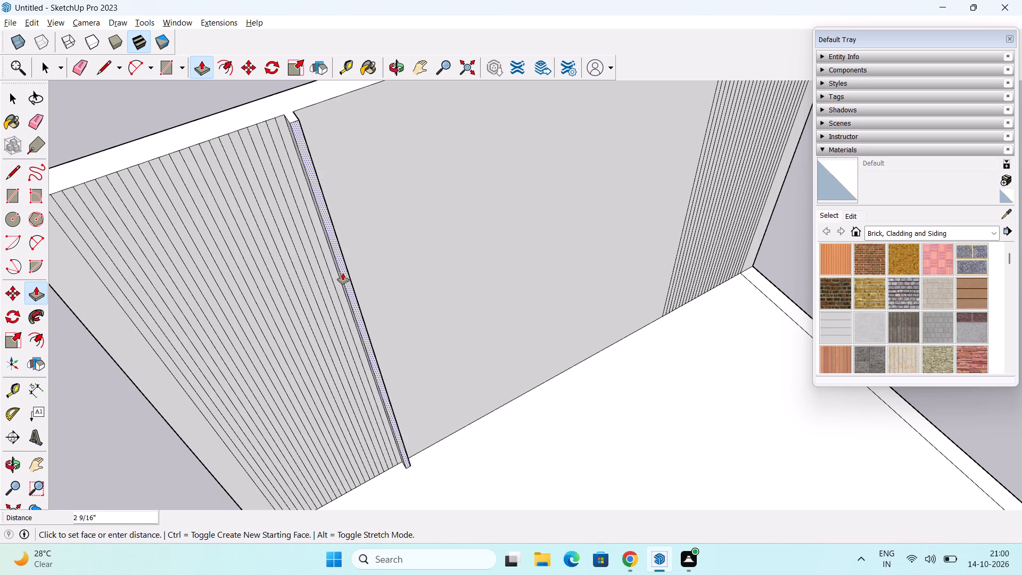
{"action": "type", "text": "1\""}
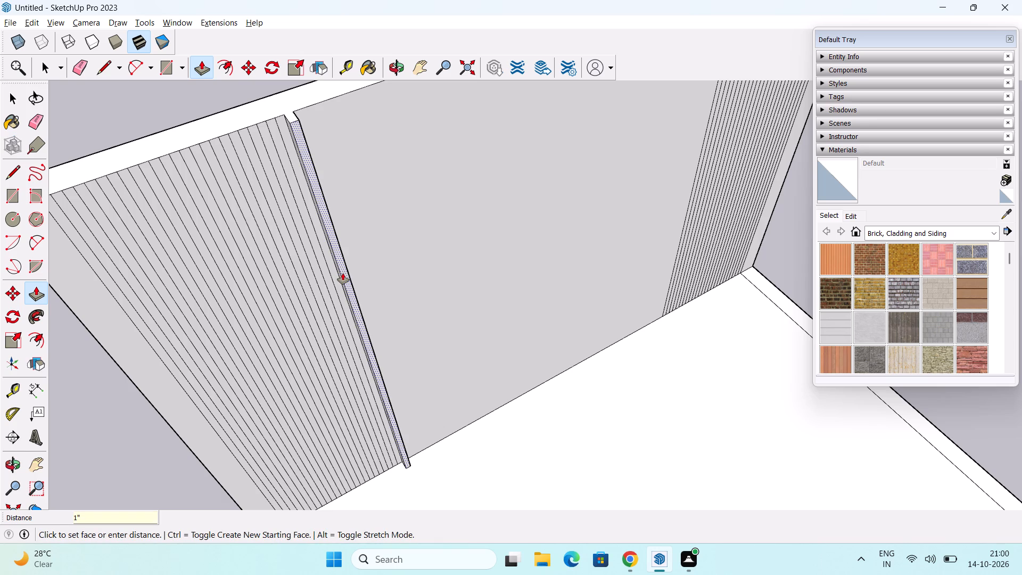
{"action": "key", "text": "Return"}
Extrude the next five alternate strips of the left section by 1", working from the innermost strip toward the left corner.
{"action": "scroll", "coordinate": [343, 273], "scroll_direction": "down", "scroll_amount": 1}
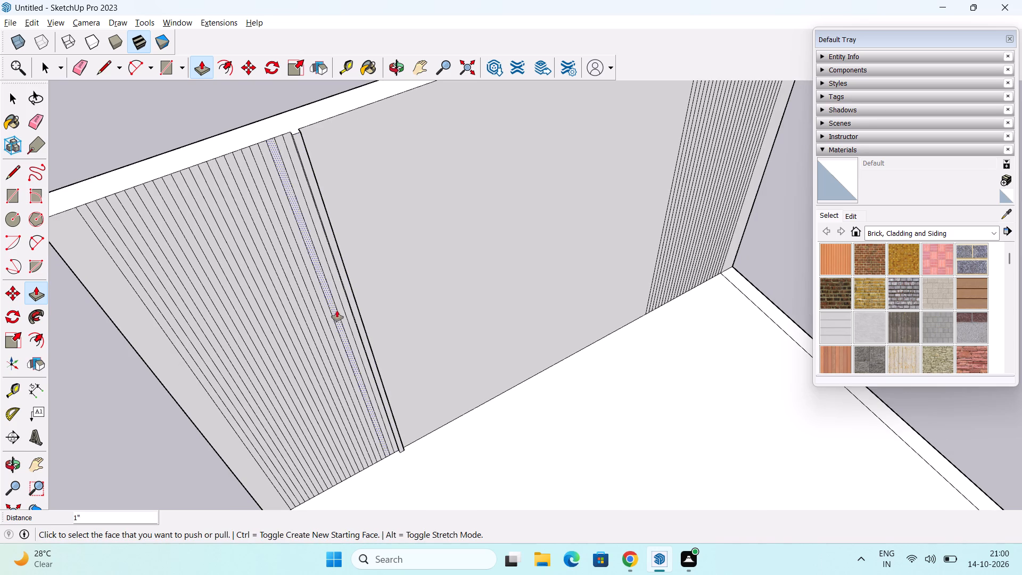
{"action": "middle_click_drag", "start_coordinate": [337, 311], "coordinate": [127, 270]}
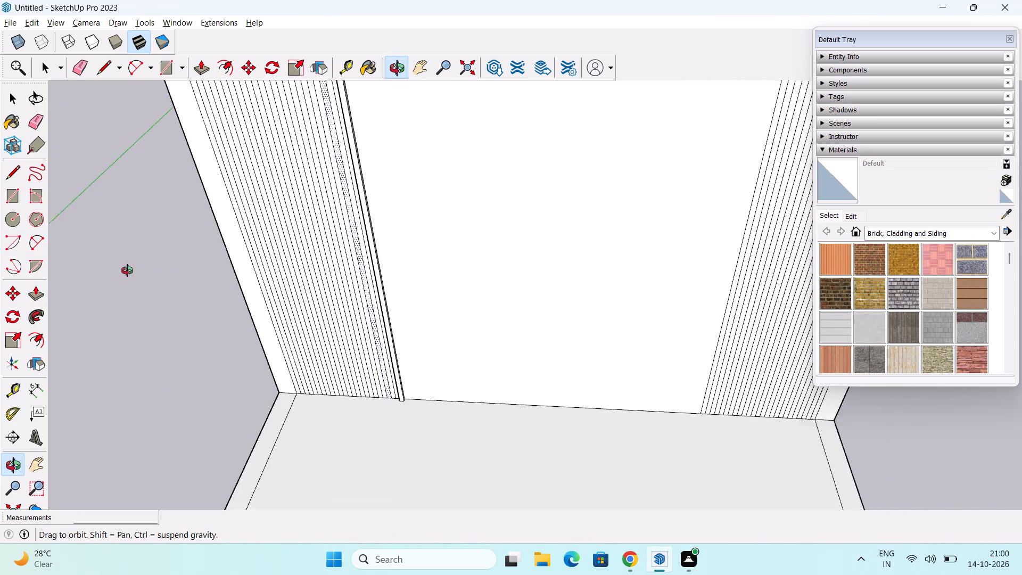
{"action": "middle_click_drag", "start_coordinate": [127, 270], "coordinate": [364, 335]}
{"action": "scroll", "coordinate": [288, 313], "scroll_direction": "up", "scroll_amount": 2}
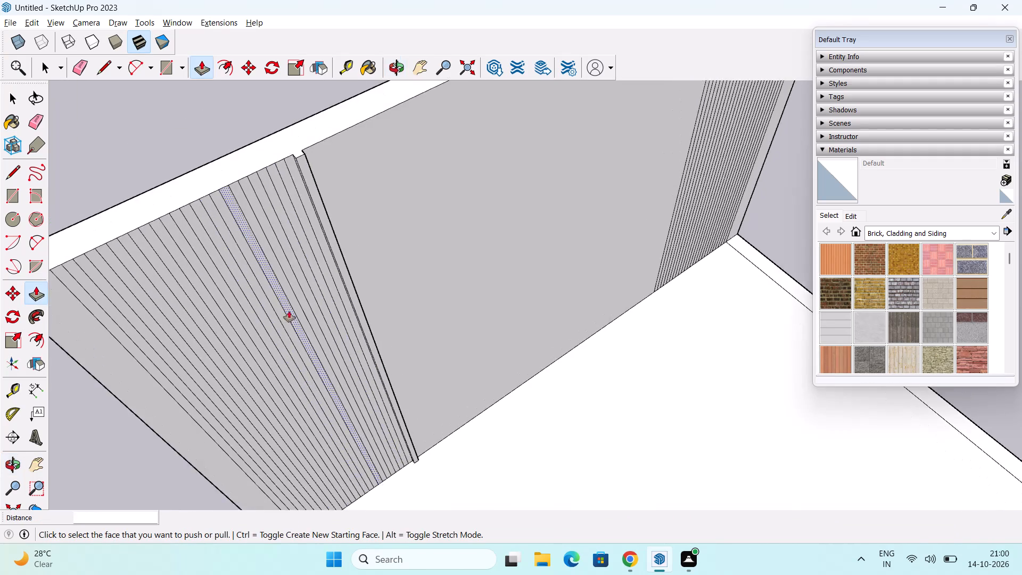
{"action": "scroll", "coordinate": [289, 311], "scroll_direction": "up", "scroll_amount": 1}
{"action": "middle_click_drag", "start_coordinate": [329, 269], "coordinate": [424, 379], "text": "shift"}
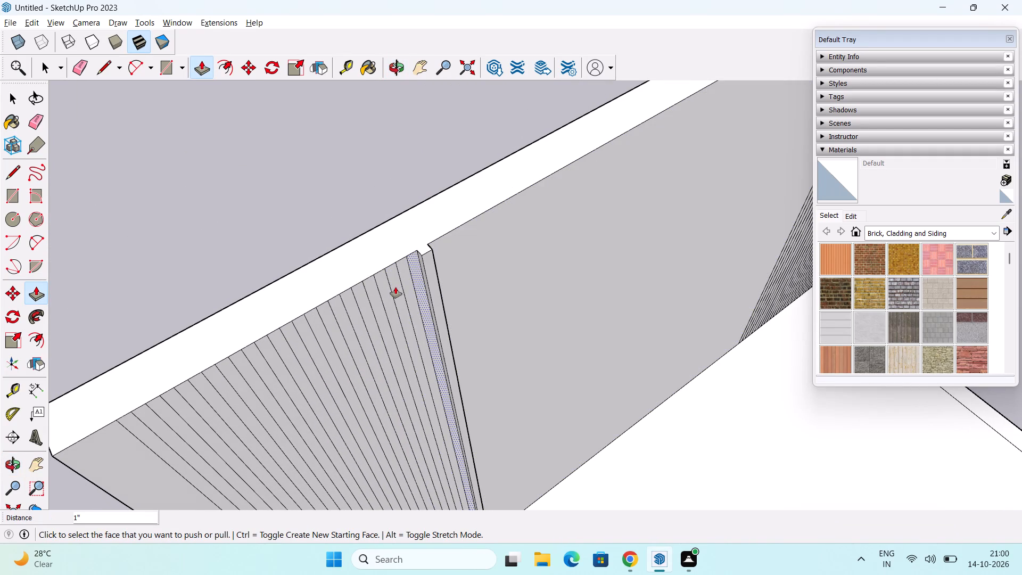
{"action": "double_click", "coordinate": [410, 281]}
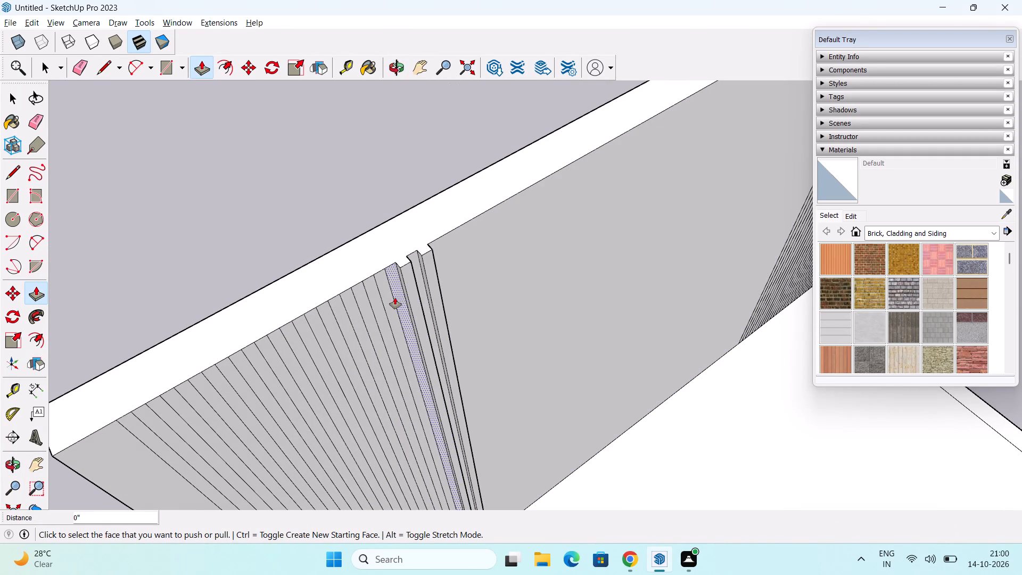
{"action": "double_click", "coordinate": [391, 302]}
{"action": "double_click", "coordinate": [374, 316]}
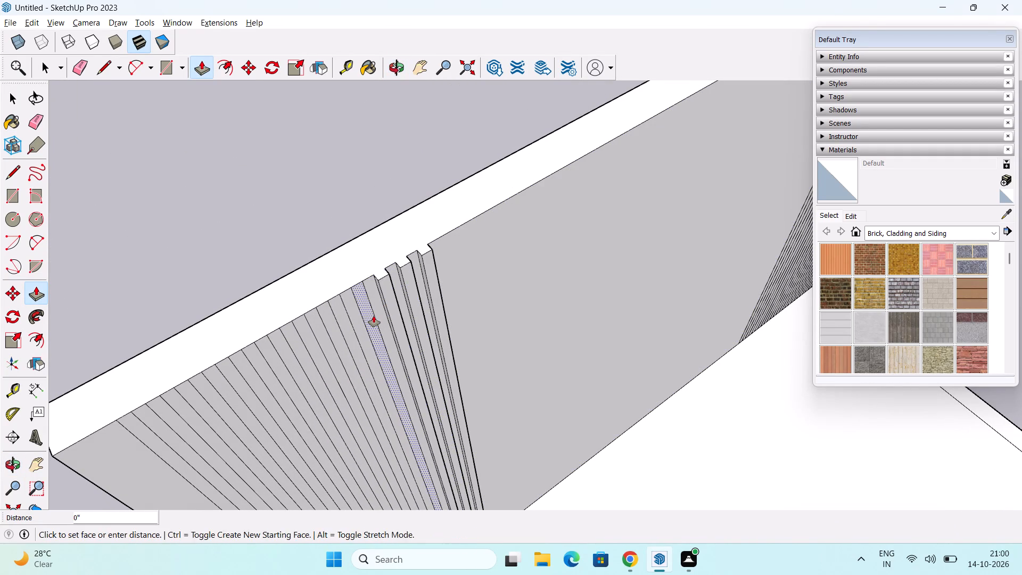
{"action": "double_click", "coordinate": [350, 333]}
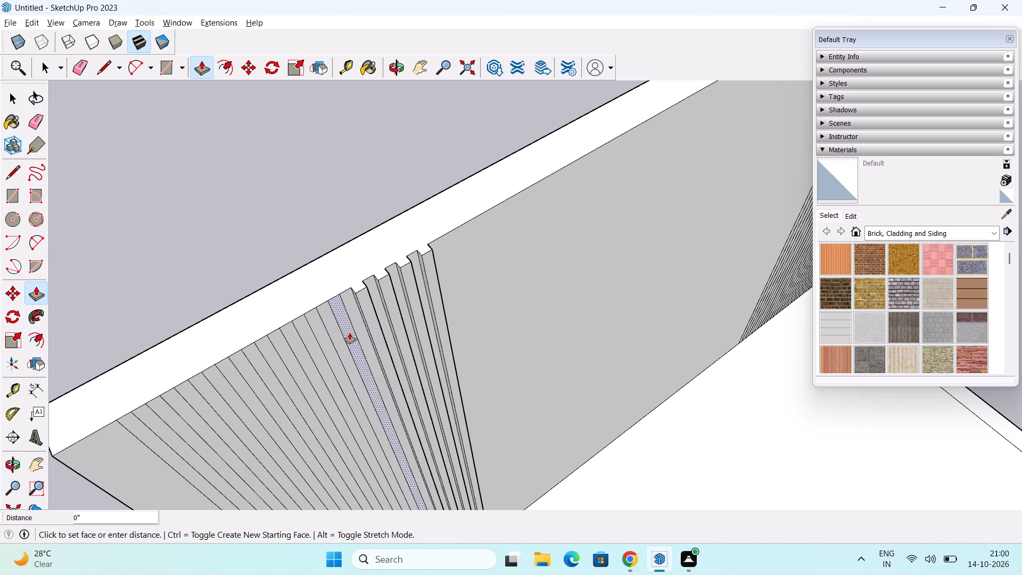
{"action": "left_click", "coordinate": [322, 339]}
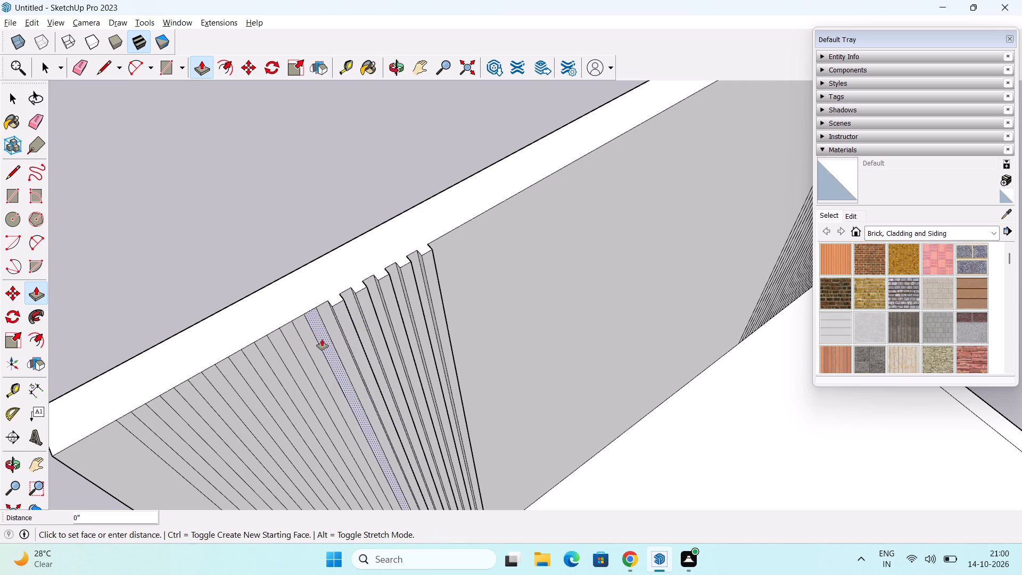
{"action": "left_click", "coordinate": [322, 339]}
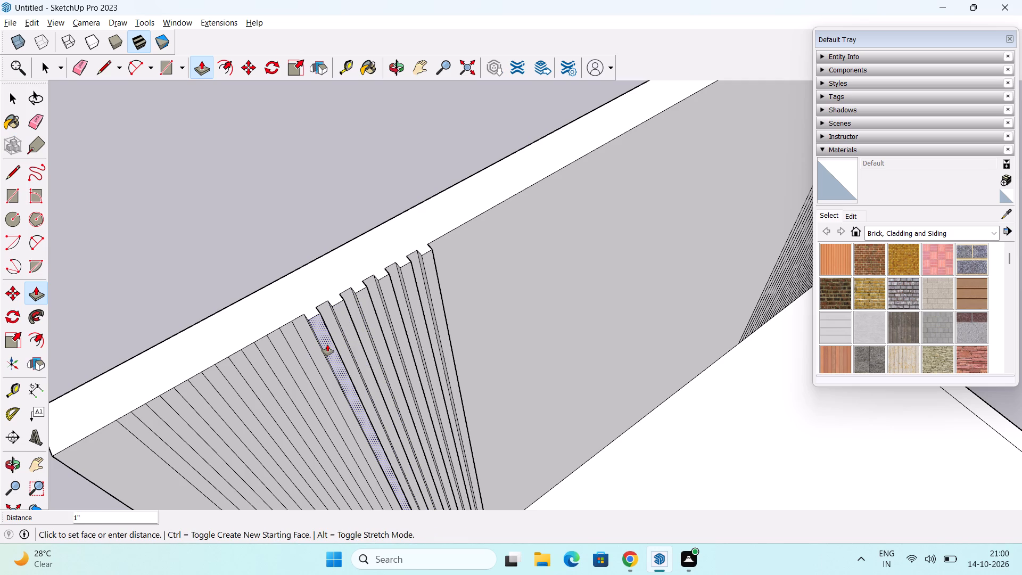
{"action": "type", "text": "1\""}
{"action": "key", "text": "Return"}
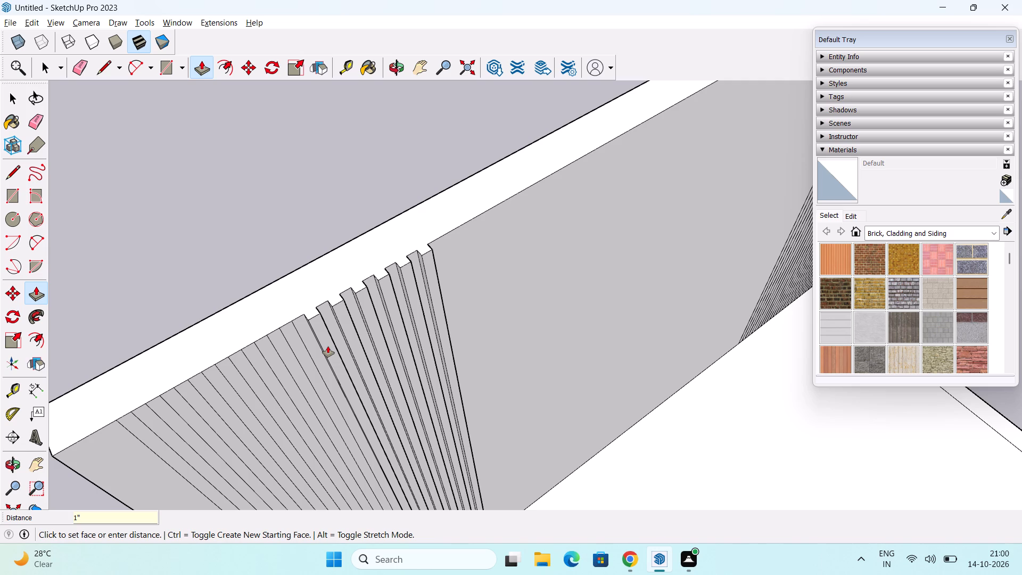
Extrude the remaining seven alternate strips of the left section by the same 1", up to the strip nearest the left corner.
{"action": "double_click", "coordinate": [307, 360]}
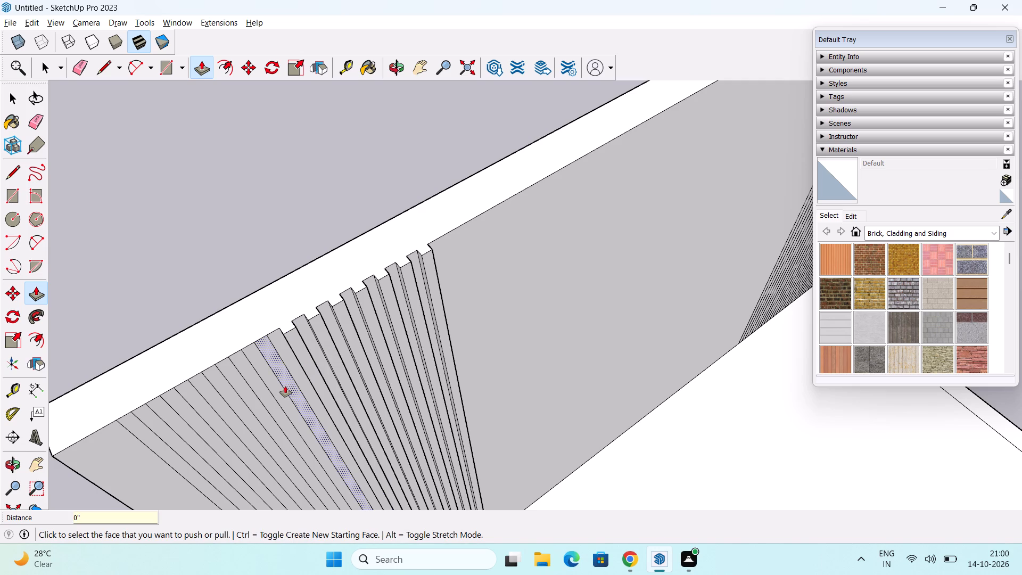
{"action": "double_click", "coordinate": [288, 385]}
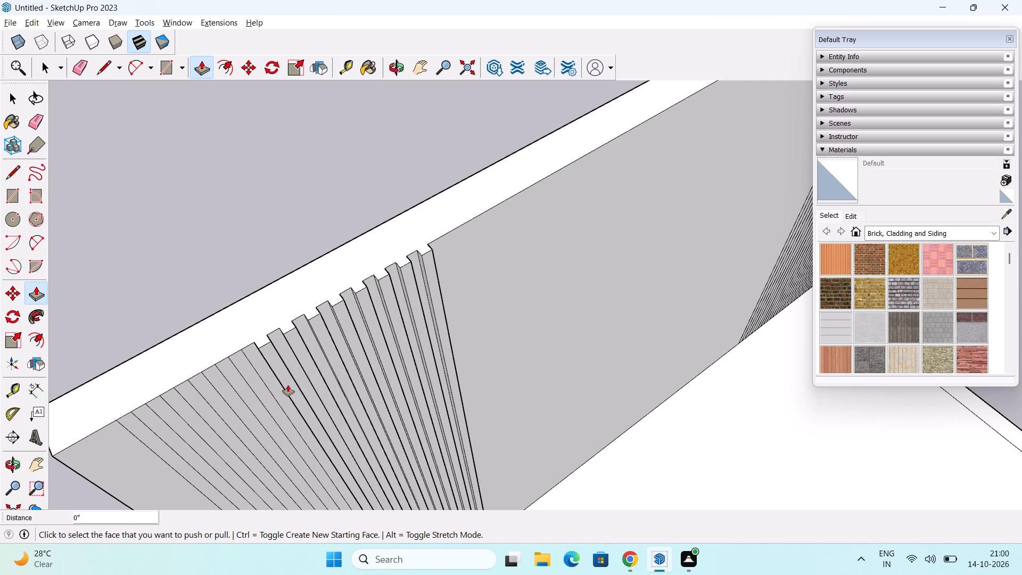
{"action": "double_click", "coordinate": [259, 392]}
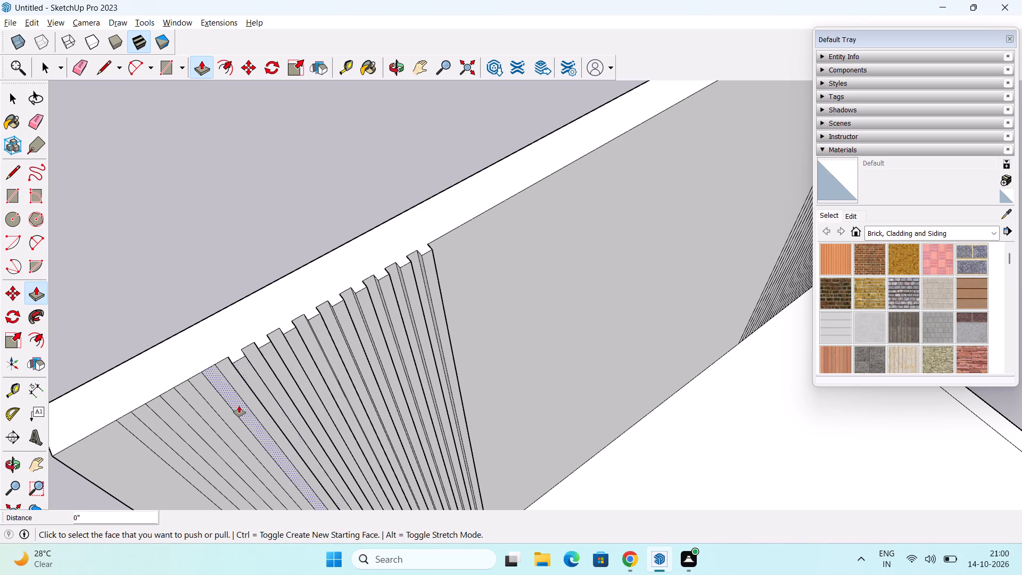
{"action": "double_click", "coordinate": [238, 406]}
{"action": "double_click", "coordinate": [211, 416]}
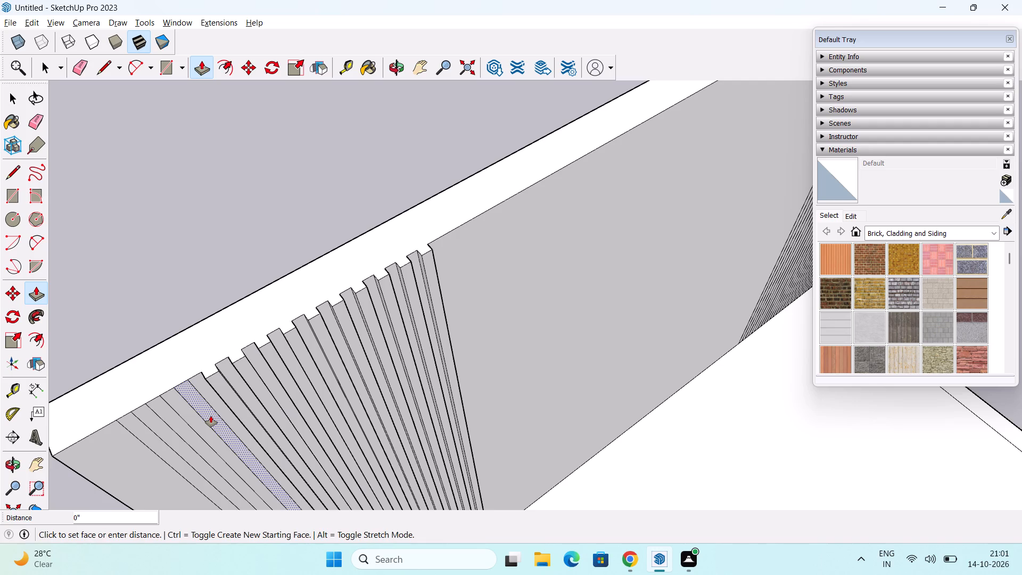
{"action": "double_click", "coordinate": [191, 435]}
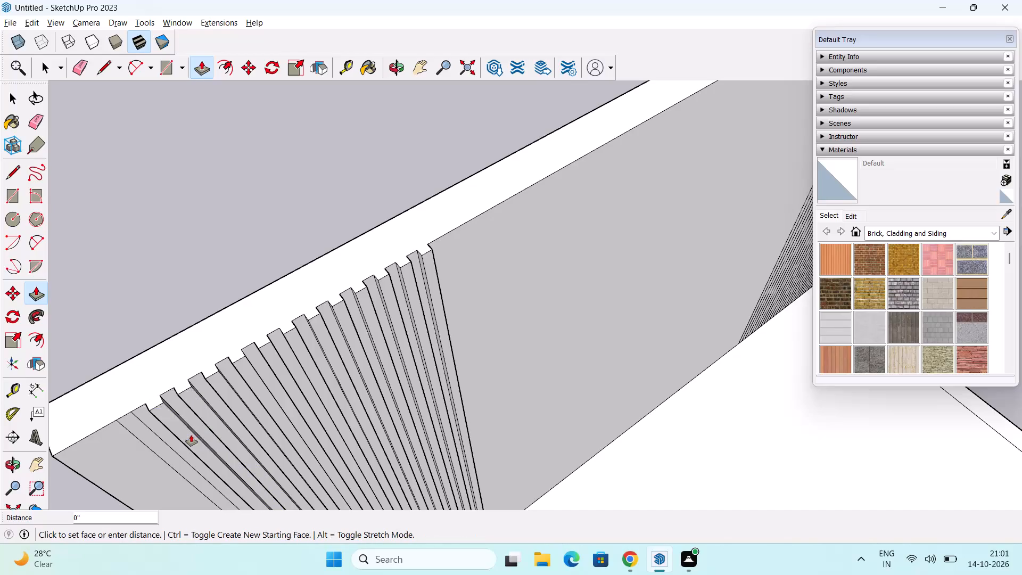
{"action": "double_click", "coordinate": [169, 454]}
Extrude the first six alternate strips of the right section by the same 1", starting with the strip beside the blank middle.
{"action": "scroll", "coordinate": [268, 418], "scroll_direction": "down", "scroll_amount": 5}
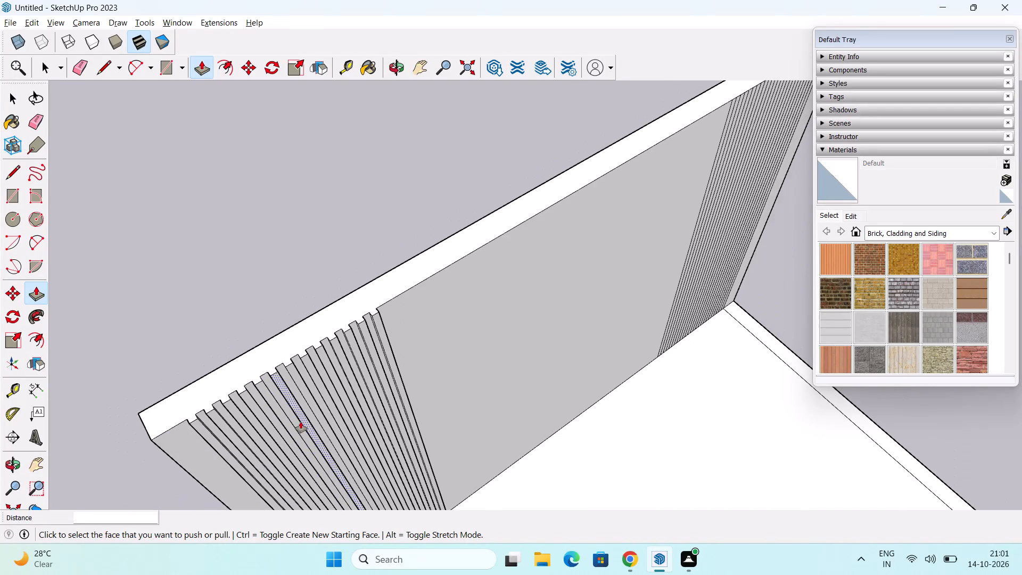
{"action": "middle_click_drag", "start_coordinate": [328, 420], "coordinate": [280, 375]}
{"action": "middle_click_drag", "start_coordinate": [383, 368], "coordinate": [205, 439], "text": "shift"}
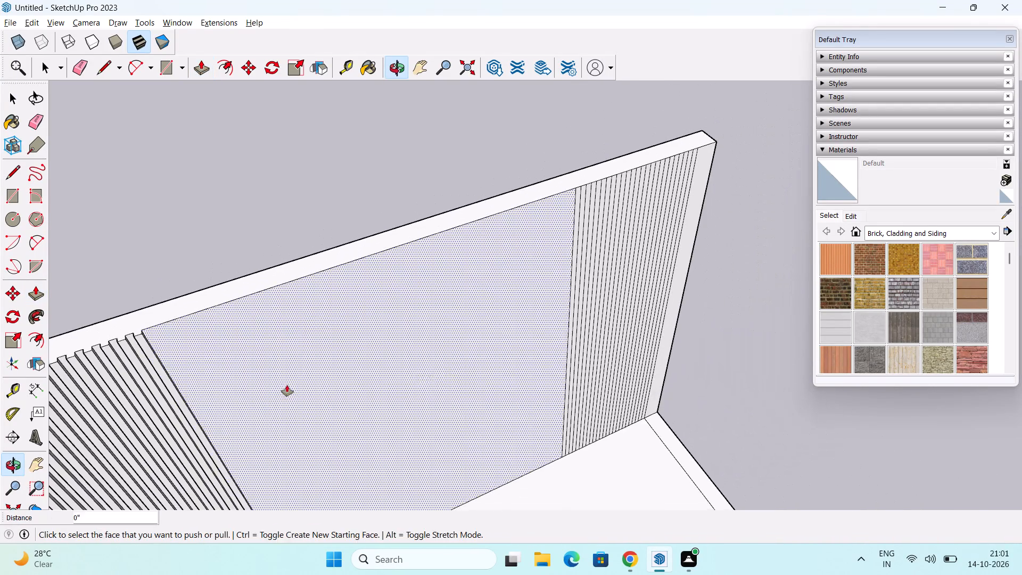
{"action": "middle_click_drag", "start_coordinate": [452, 380], "coordinate": [333, 466], "text": "shift"}
{"action": "middle_click_drag", "start_coordinate": [411, 423], "coordinate": [392, 440]}
{"action": "scroll", "coordinate": [392, 427], "scroll_direction": "down", "scroll_amount": 2}
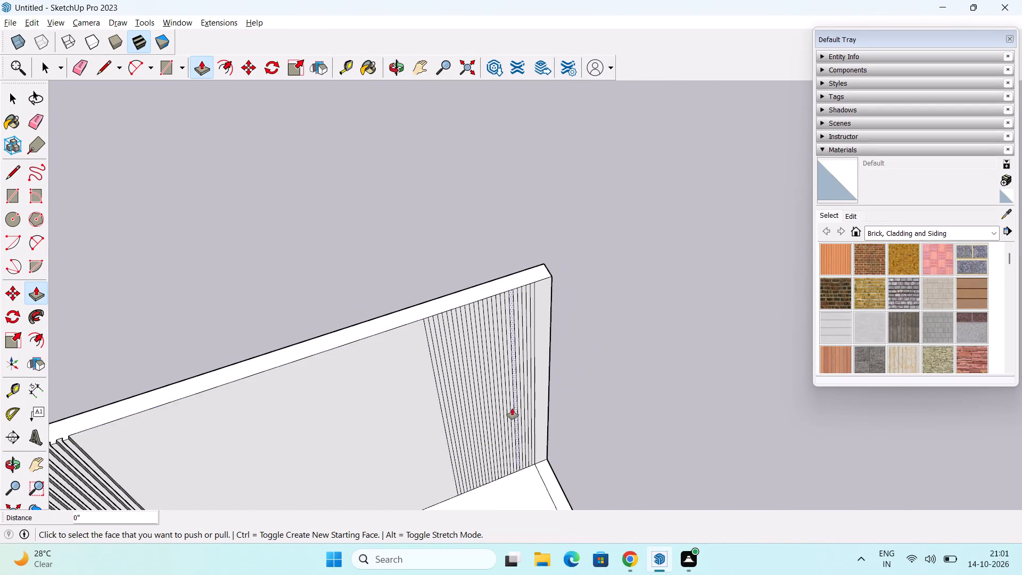
{"action": "middle_click_drag", "start_coordinate": [512, 408], "coordinate": [481, 402], "text": "shift"}
{"action": "scroll", "coordinate": [472, 399], "scroll_direction": "up", "scroll_amount": 4}
{"action": "middle_click_drag", "start_coordinate": [458, 389], "coordinate": [469, 455]}
{"action": "scroll", "coordinate": [484, 390], "scroll_direction": "up", "scroll_amount": 4}
{"action": "middle_click_drag", "start_coordinate": [493, 350], "coordinate": [502, 429]}
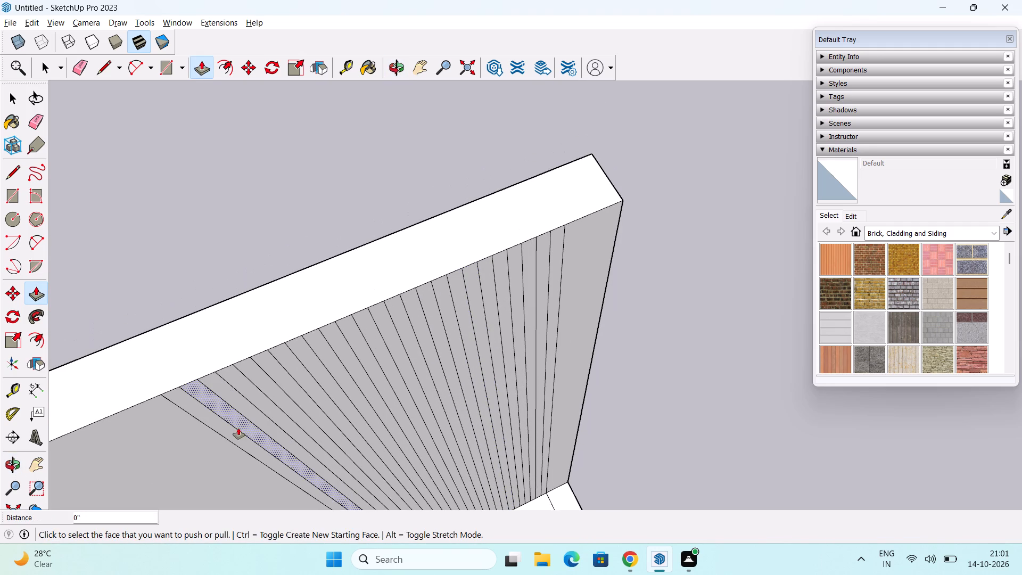
{"action": "double_click", "coordinate": [228, 433]}
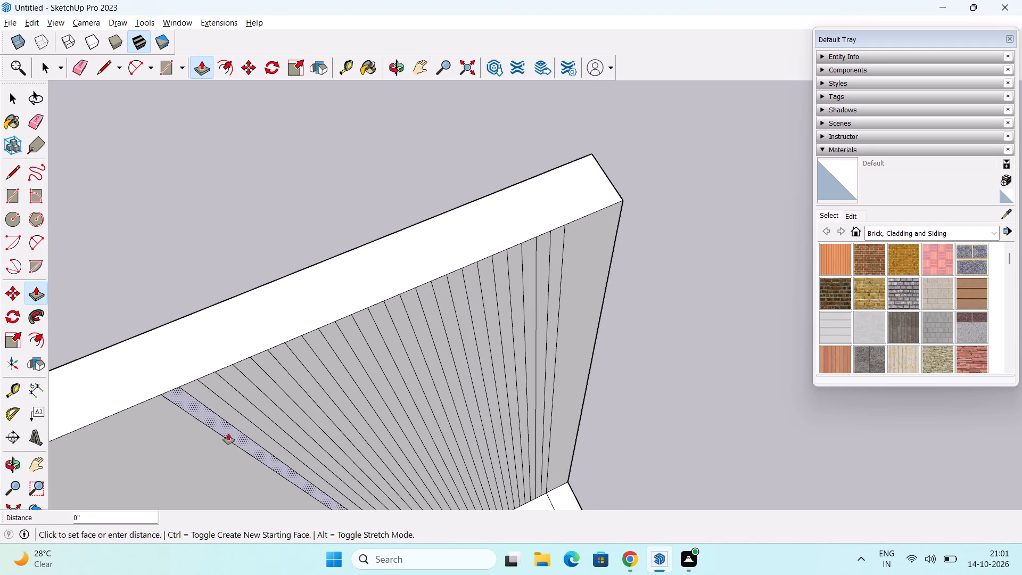
{"action": "double_click", "coordinate": [250, 416]}
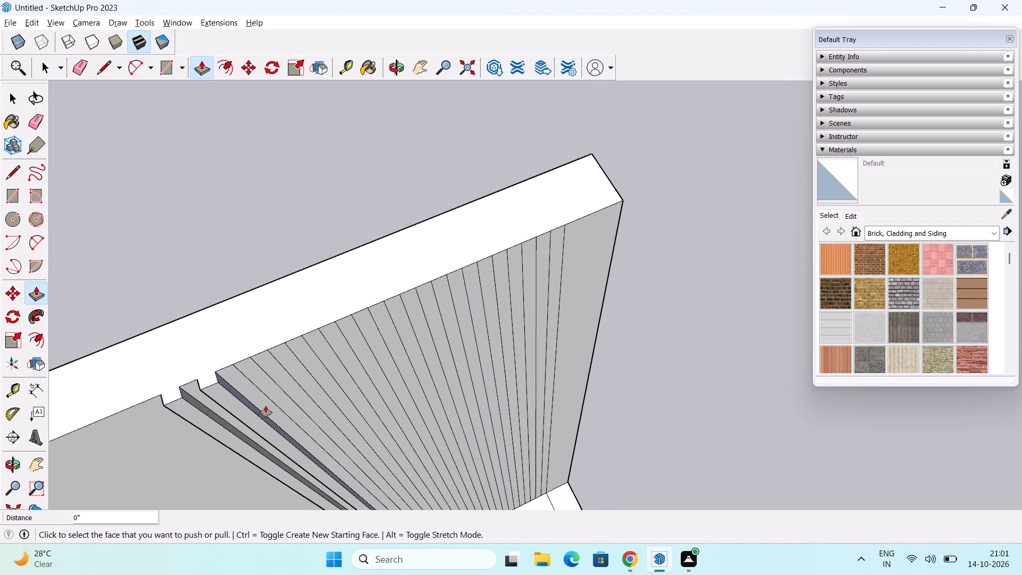
{"action": "double_click", "coordinate": [278, 398]}
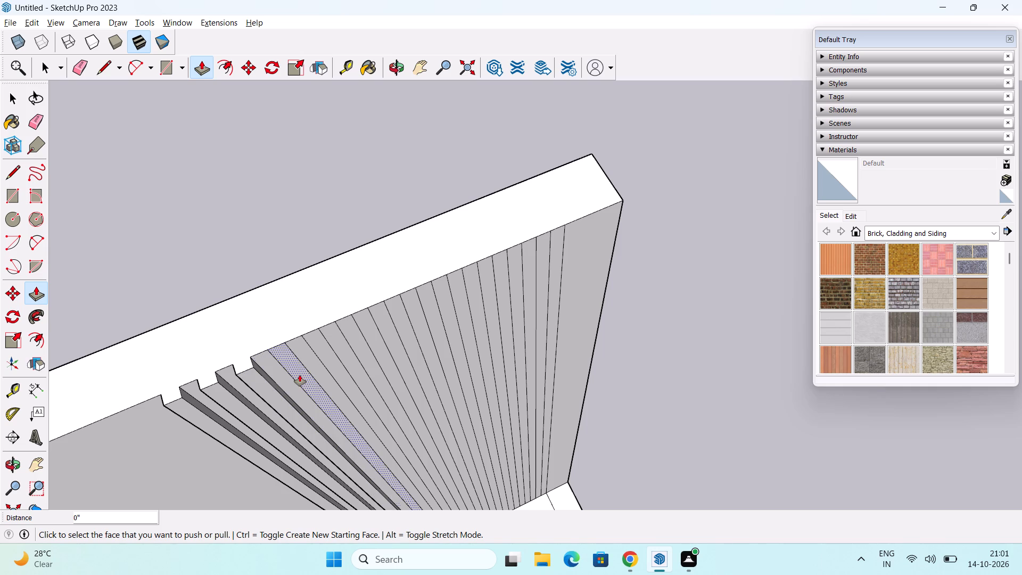
{"action": "double_click", "coordinate": [300, 375]}
{"action": "double_click", "coordinate": [329, 365]}
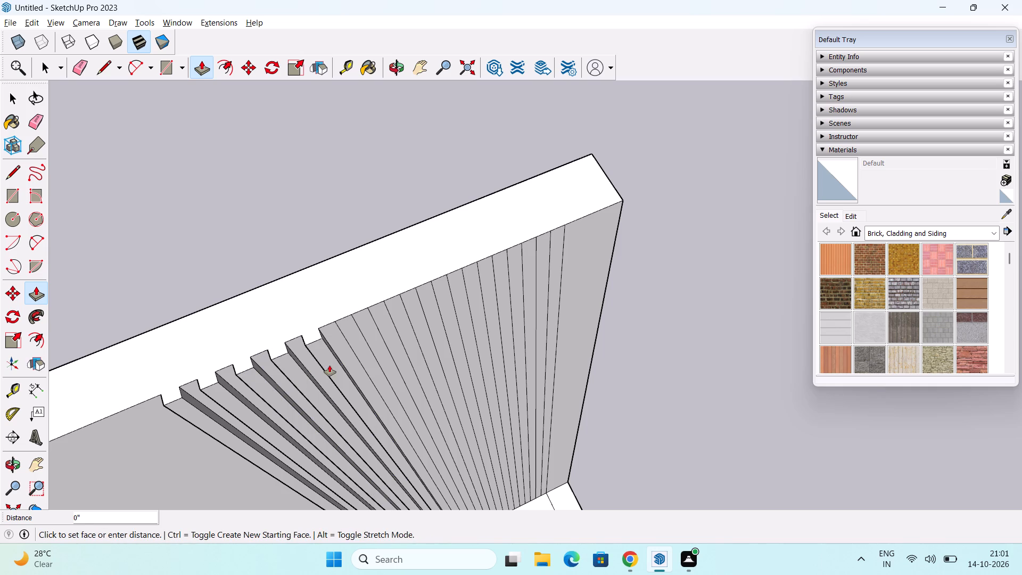
{"action": "double_click", "coordinate": [364, 356]}
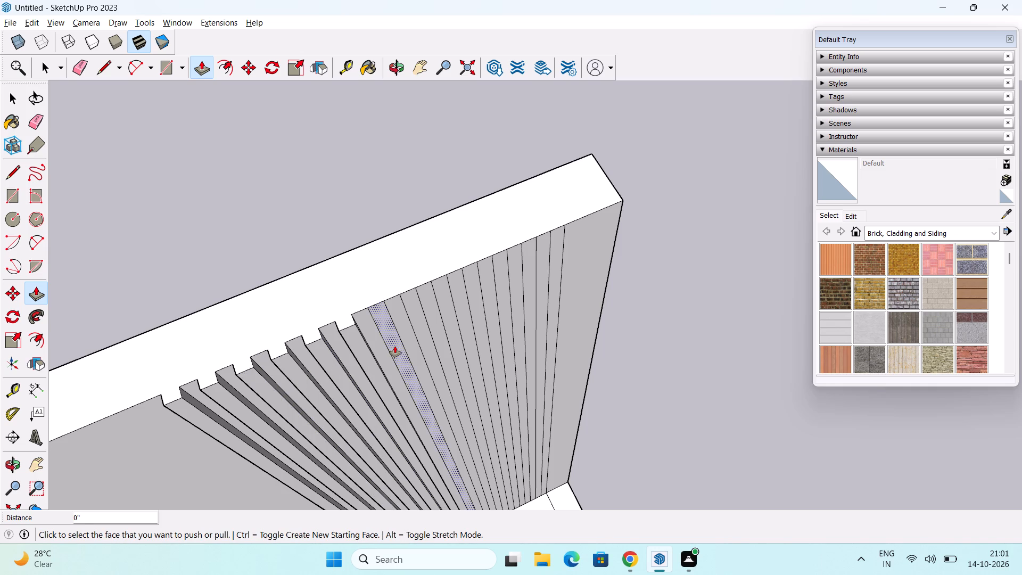
Extrude the remaining seven alternate strips of the right section by the same 1", up to the strip nearest the right corner.
{"action": "double_click", "coordinate": [395, 346]}
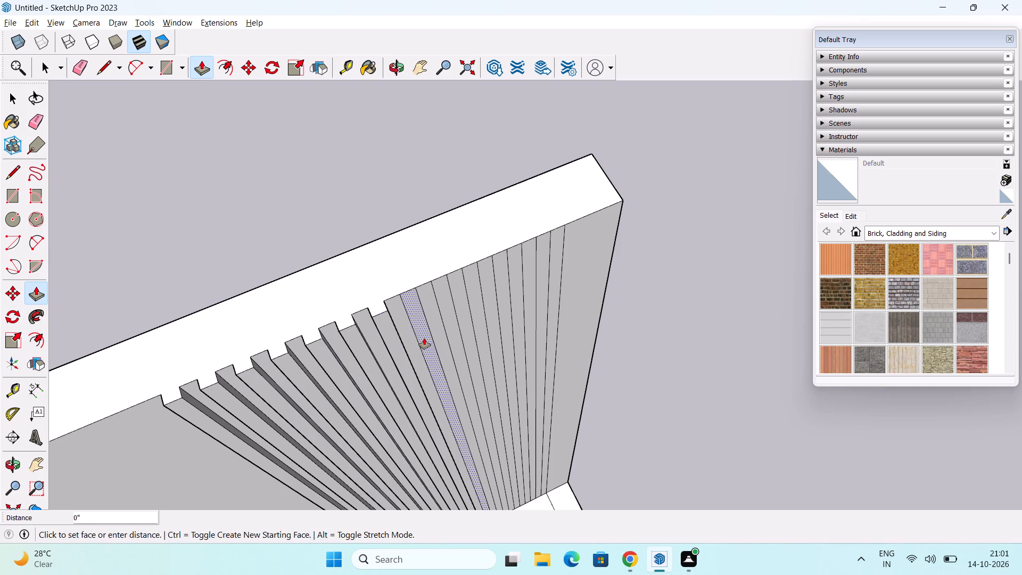
{"action": "double_click", "coordinate": [424, 338]}
{"action": "double_click", "coordinate": [449, 327]}
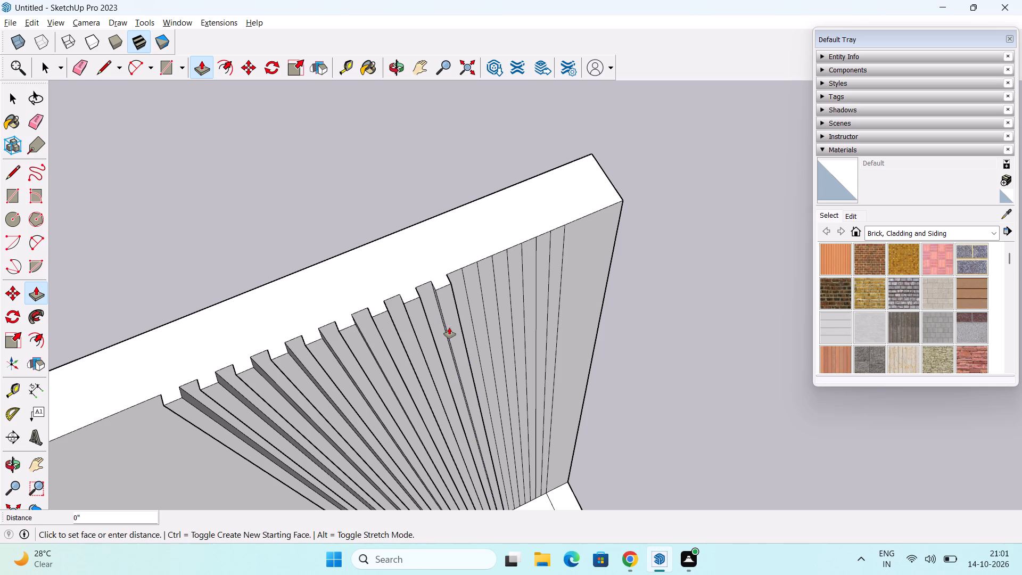
{"action": "double_click", "coordinate": [479, 319]}
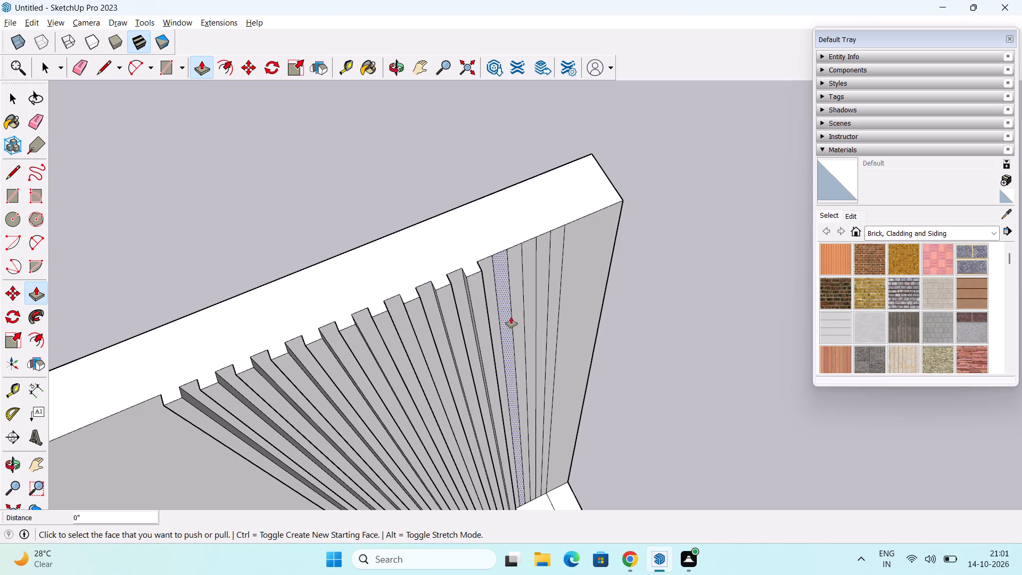
{"action": "double_click", "coordinate": [504, 318]}
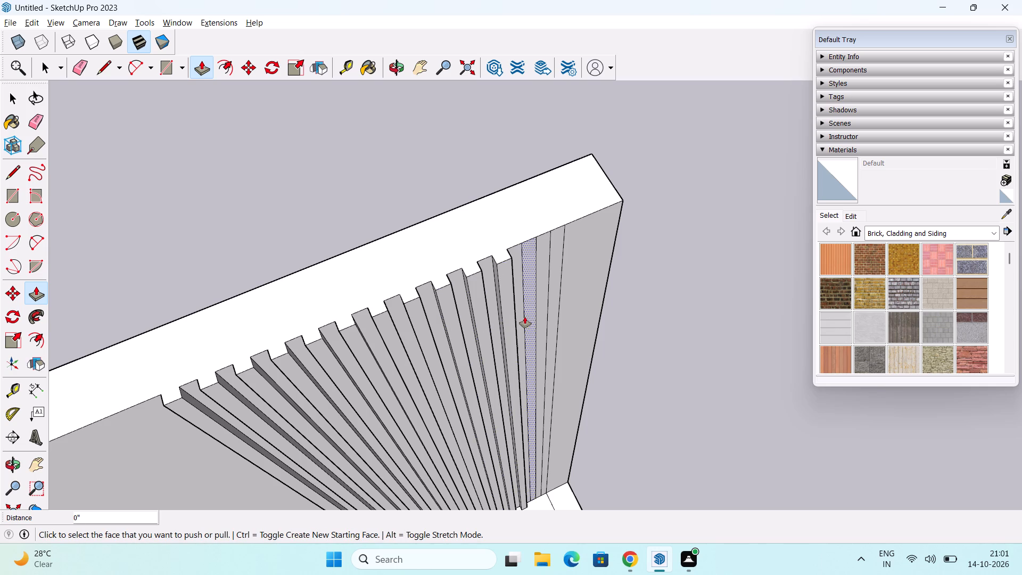
{"action": "double_click", "coordinate": [528, 317]}
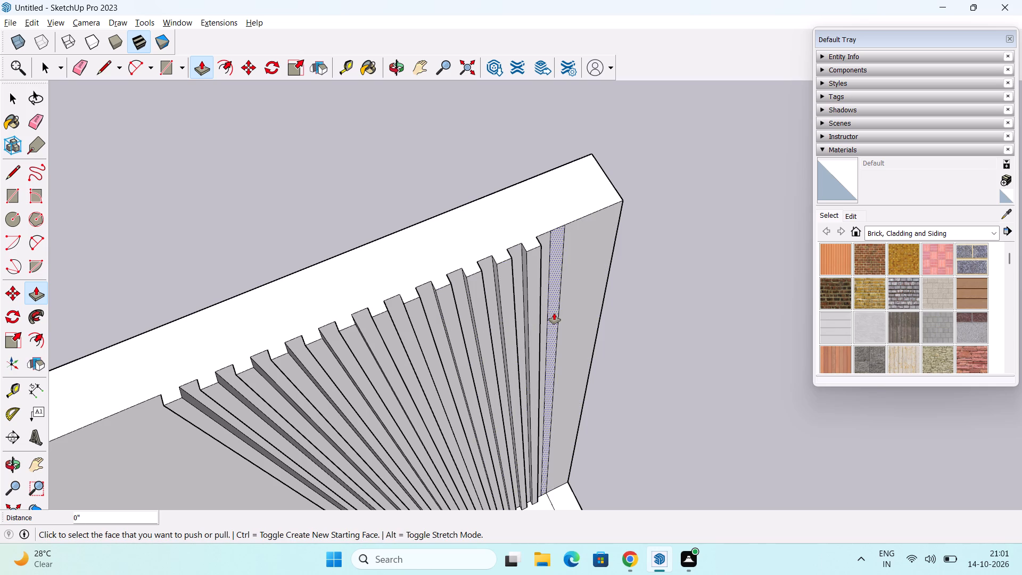
{"action": "double_click", "coordinate": [554, 313]}
Examine the raised strips on both sides of the back wall, from close up and from the room's open front.
{"action": "scroll", "coordinate": [543, 350], "scroll_direction": "down", "scroll_amount": 6}
{"action": "middle_click_drag", "start_coordinate": [522, 380], "coordinate": [479, 307]}
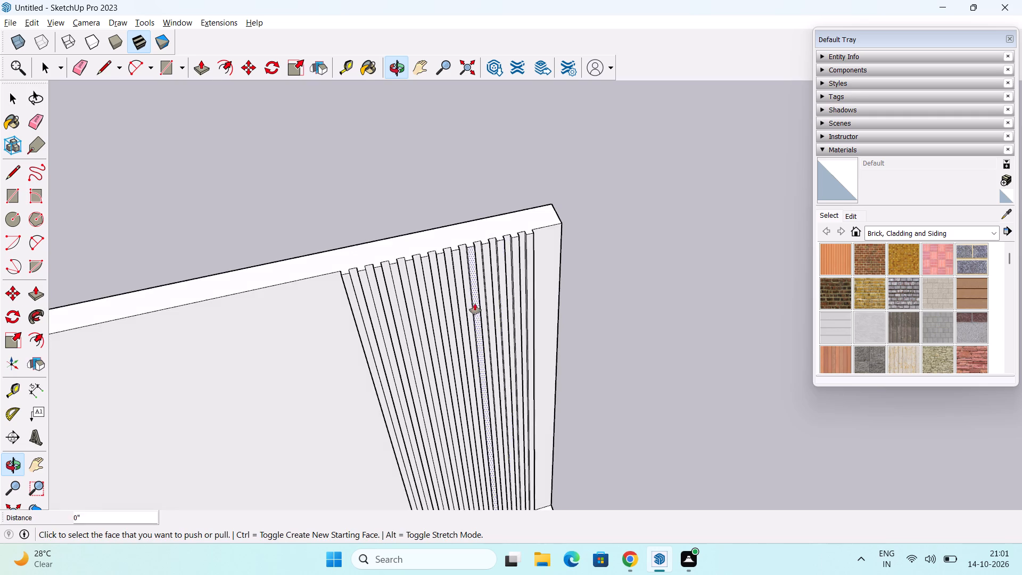
{"action": "scroll", "coordinate": [475, 305], "scroll_direction": "down", "scroll_amount": 6}
{"action": "middle_click_drag", "start_coordinate": [460, 334], "coordinate": [454, 317]}
{"action": "key", "text": "space"}
{"action": "scroll", "coordinate": [584, 315], "scroll_direction": "down", "scroll_amount": 3}
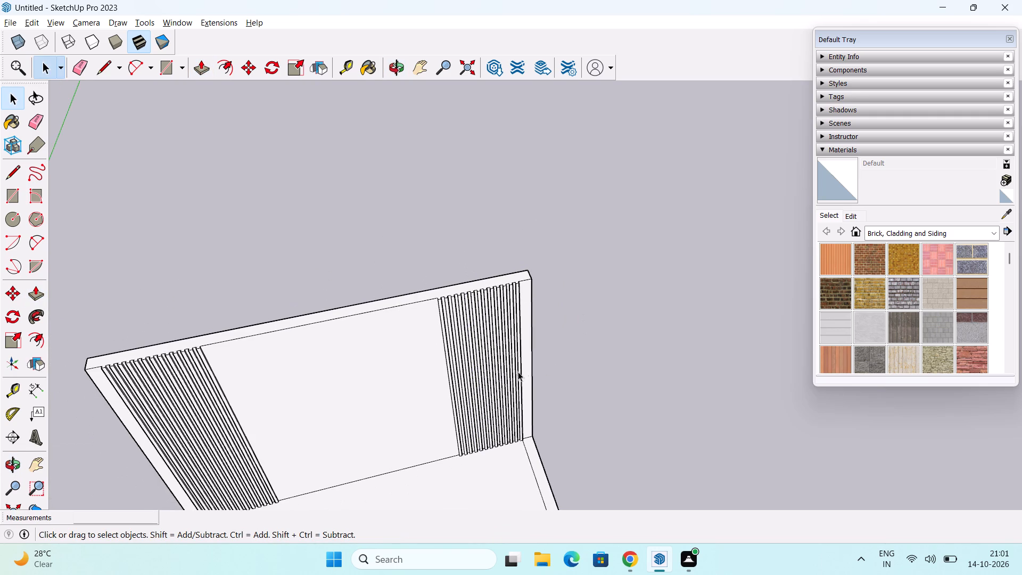
{"action": "middle_click_drag", "start_coordinate": [518, 372], "coordinate": [526, 330], "text": "shift"}
{"action": "middle_click_drag", "start_coordinate": [417, 395], "coordinate": [316, 258]}
{"action": "middle_click_drag", "start_coordinate": [349, 325], "coordinate": [328, 282], "text": "shift"}
{"action": "middle_click", "coordinate": [357, 316]}
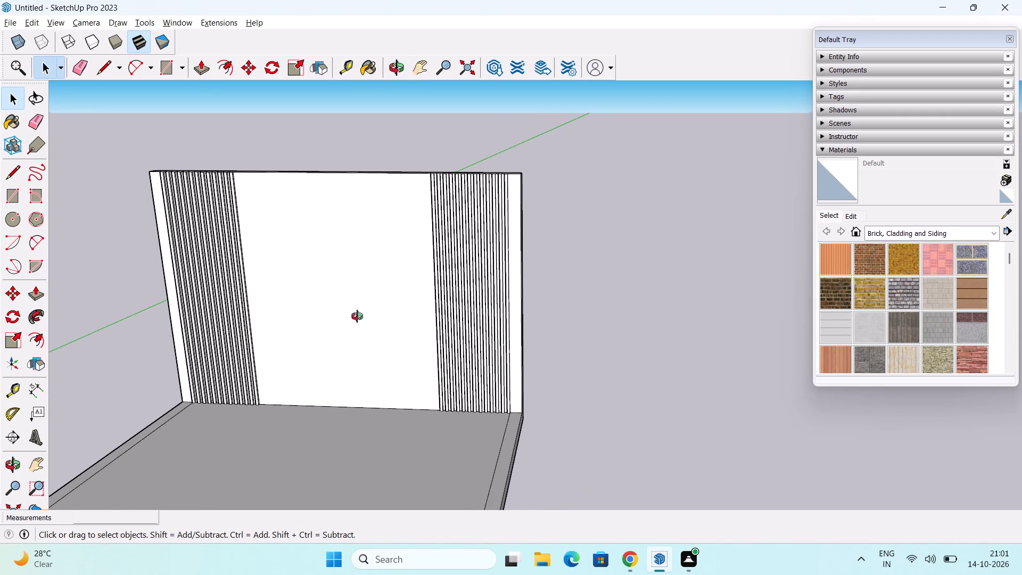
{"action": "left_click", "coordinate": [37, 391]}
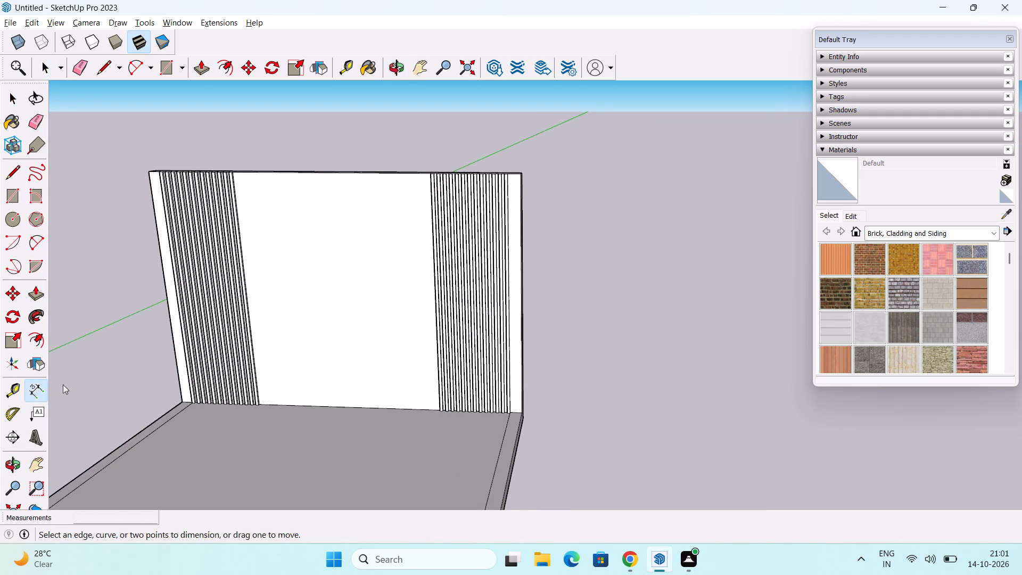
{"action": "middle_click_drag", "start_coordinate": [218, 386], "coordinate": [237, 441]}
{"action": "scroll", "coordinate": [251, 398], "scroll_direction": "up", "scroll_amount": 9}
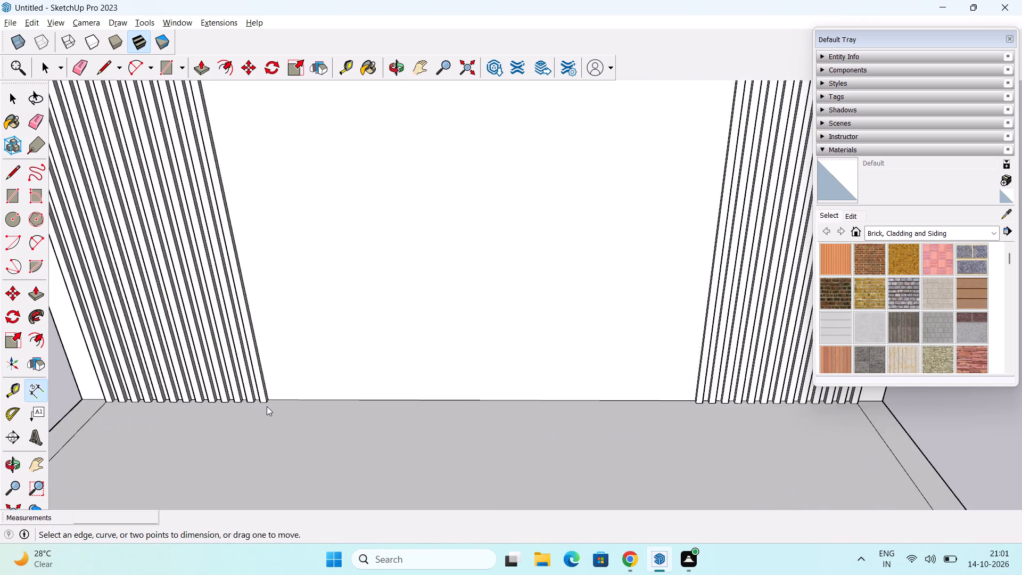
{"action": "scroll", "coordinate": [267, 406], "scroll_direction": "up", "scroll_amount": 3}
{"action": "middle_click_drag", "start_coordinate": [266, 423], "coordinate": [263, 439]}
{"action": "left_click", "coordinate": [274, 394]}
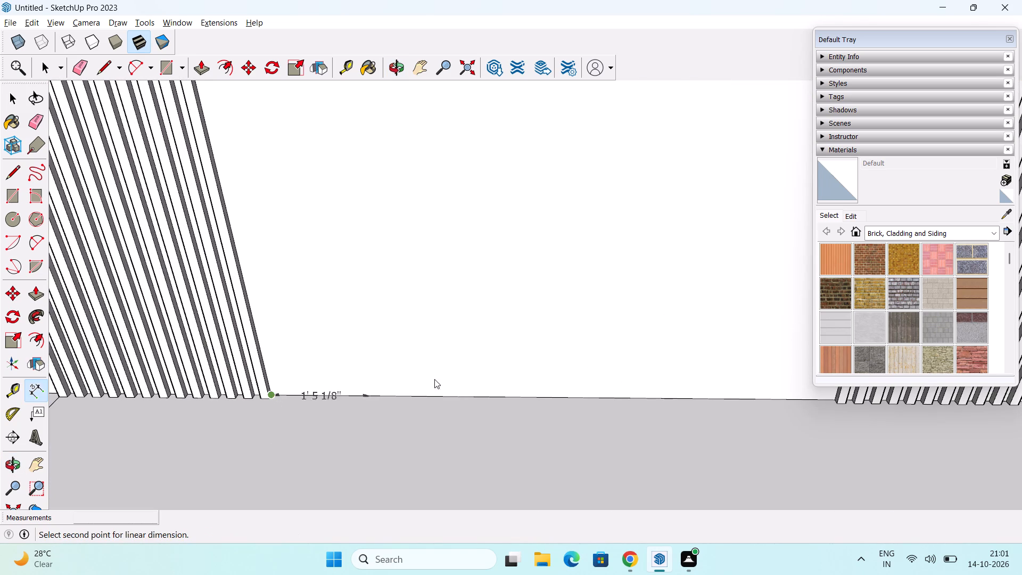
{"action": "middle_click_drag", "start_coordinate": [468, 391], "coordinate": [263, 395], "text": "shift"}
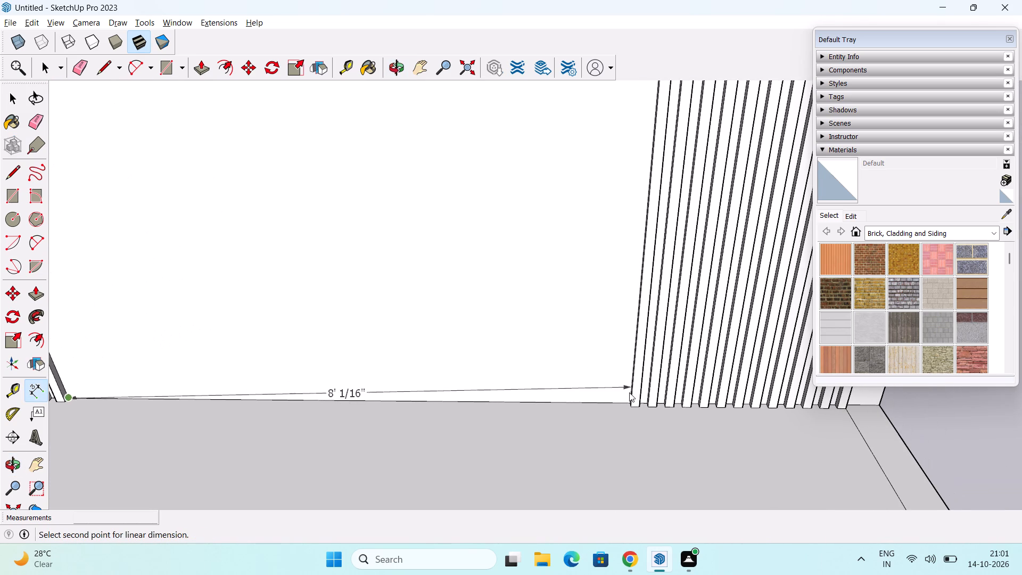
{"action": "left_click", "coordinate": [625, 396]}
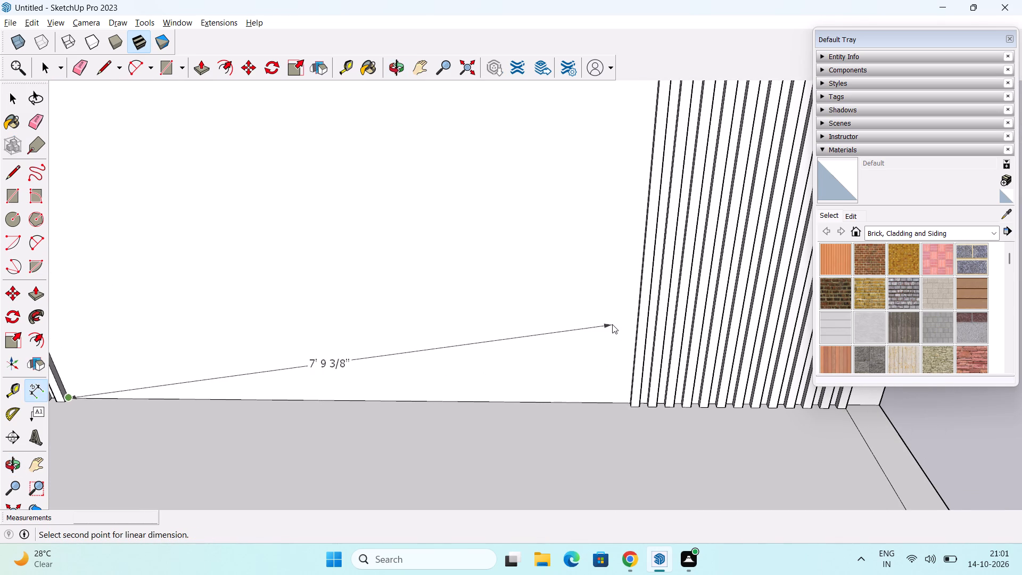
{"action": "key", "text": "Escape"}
Examine the back wall, its blank middle and both strip sections from several distances and angles.
{"action": "scroll", "coordinate": [597, 344], "scroll_direction": "down", "scroll_amount": 2}
{"action": "scroll", "coordinate": [457, 428], "scroll_direction": "down", "scroll_amount": 3}
{"action": "middle_click_drag", "start_coordinate": [475, 421], "coordinate": [549, 400]}
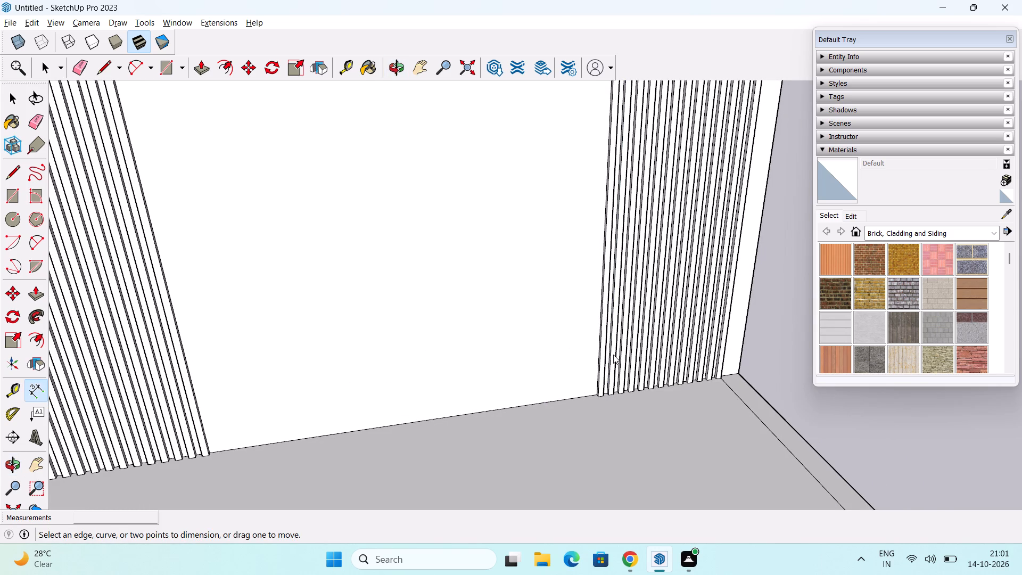
{"action": "middle_click_drag", "start_coordinate": [532, 376], "coordinate": [526, 364]}
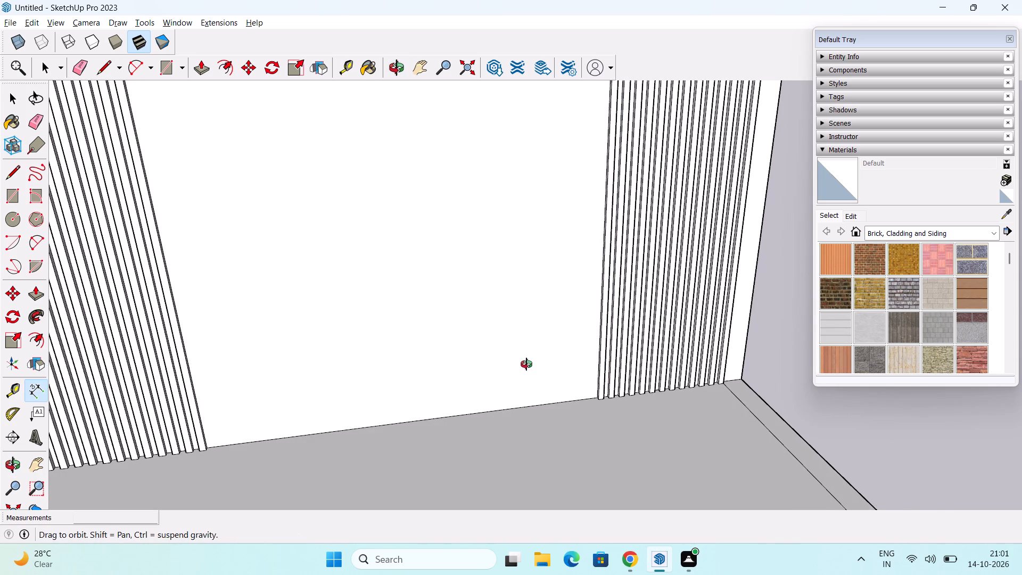
{"action": "middle_click_drag", "start_coordinate": [526, 364], "coordinate": [522, 368]}
{"action": "scroll", "coordinate": [522, 368], "scroll_direction": "down", "scroll_amount": 2}
{"action": "middle_click_drag", "start_coordinate": [508, 402], "coordinate": [488, 326]}
{"action": "scroll", "coordinate": [482, 316], "scroll_direction": "down", "scroll_amount": 2}
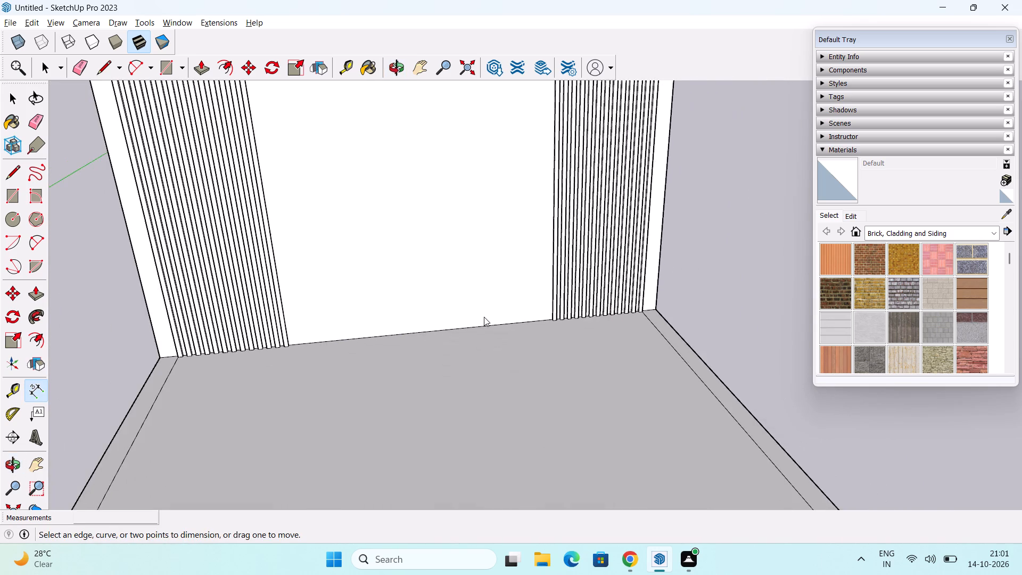
{"action": "middle_click_drag", "start_coordinate": [484, 317], "coordinate": [474, 422]}
{"action": "scroll", "coordinate": [466, 403], "scroll_direction": "down", "scroll_amount": 5}
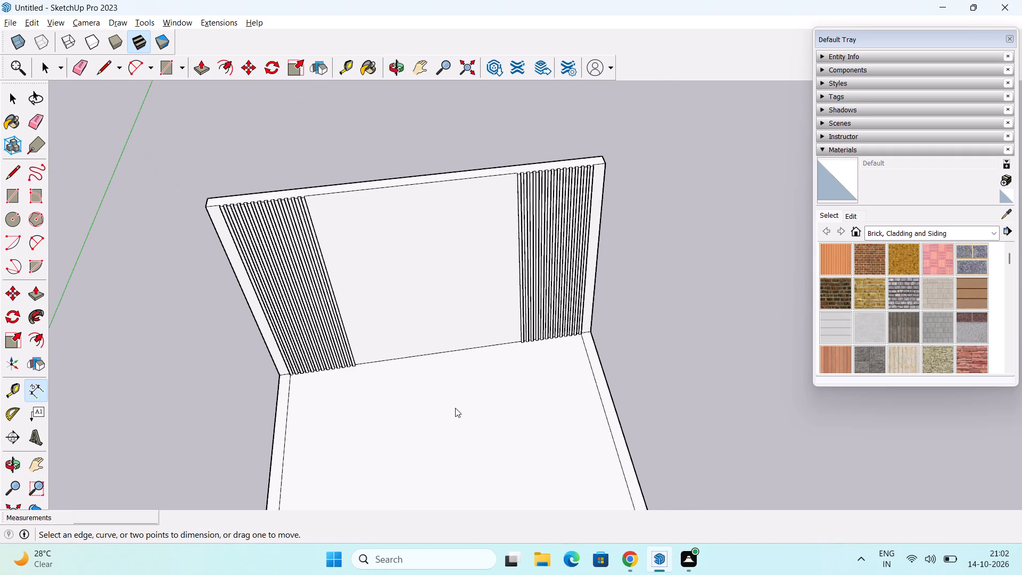
{"action": "middle_click_drag", "start_coordinate": [455, 408], "coordinate": [417, 379]}
{"action": "scroll", "coordinate": [402, 379], "scroll_direction": "down", "scroll_amount": 2}
{"action": "middle_click_drag", "start_coordinate": [392, 391], "coordinate": [413, 380]}
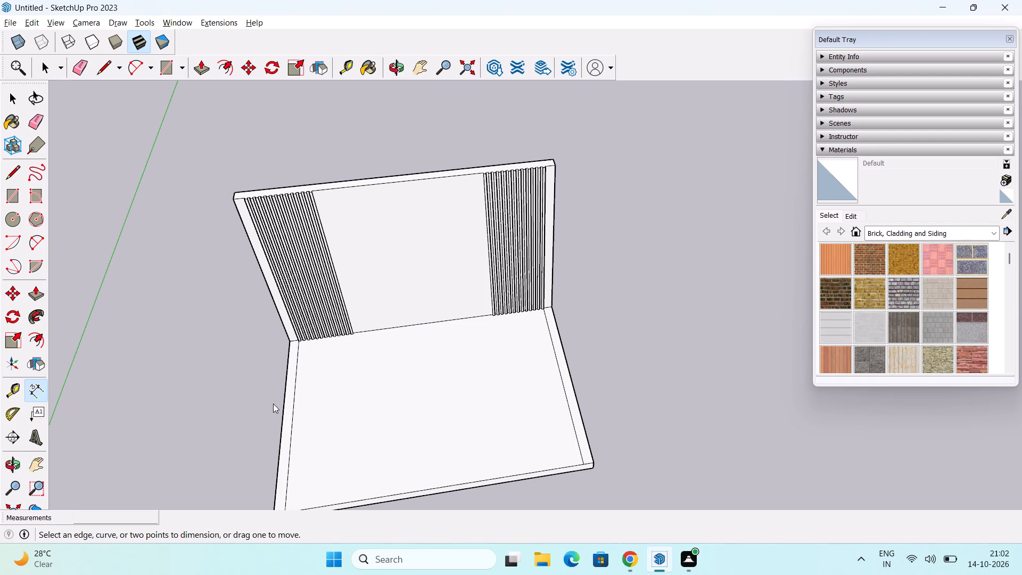
{"action": "middle_click_drag", "start_coordinate": [295, 392], "coordinate": [304, 353]}
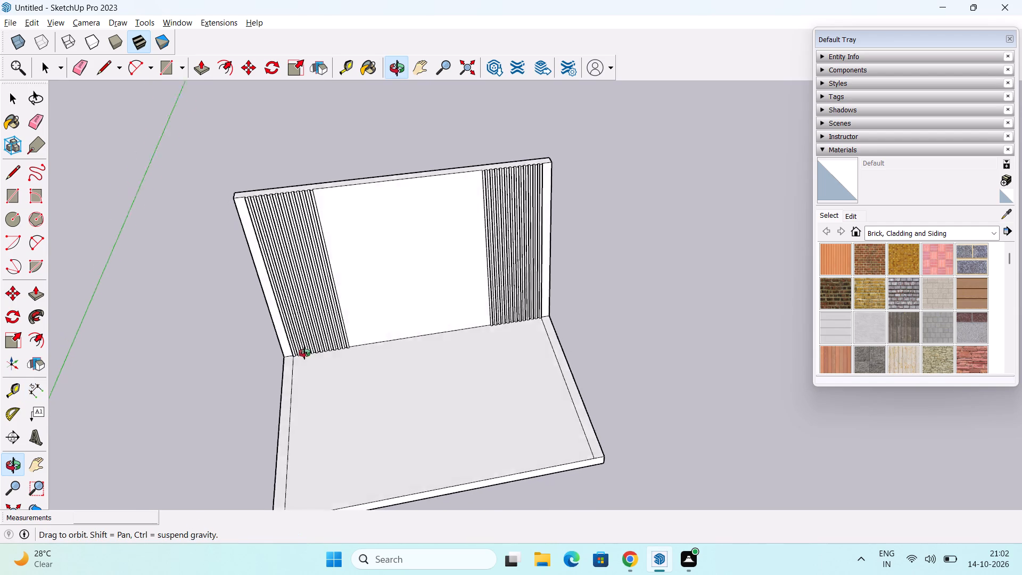
{"action": "middle_click_drag", "start_coordinate": [304, 353], "coordinate": [303, 353]}
{"action": "middle_click_drag", "start_coordinate": [329, 371], "coordinate": [333, 348]}
{"action": "middle_click_drag", "start_coordinate": [336, 339], "coordinate": [359, 441], "text": "shift"}
{"action": "scroll", "coordinate": [359, 427], "scroll_direction": "up", "scroll_amount": 4}
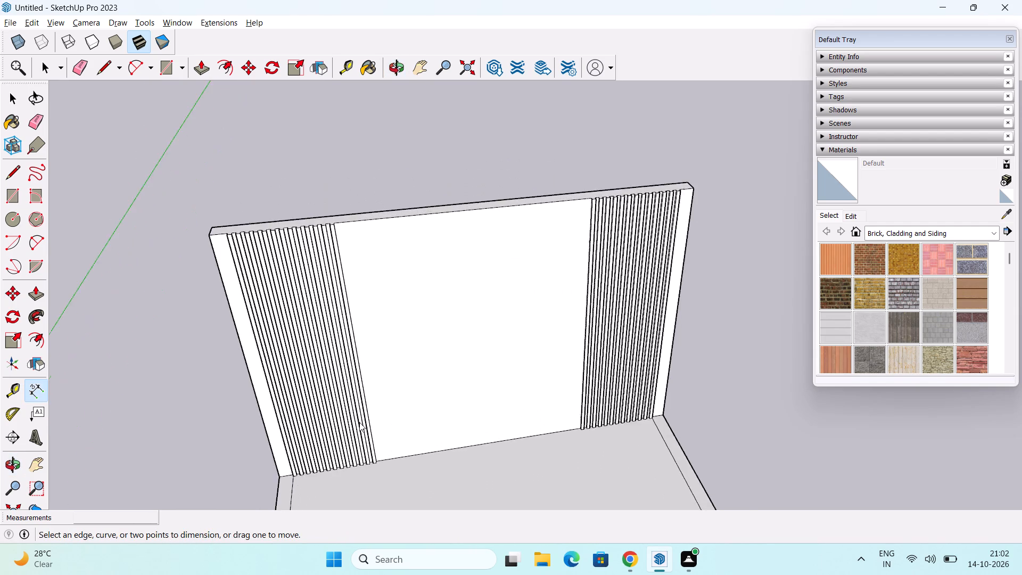
{"action": "scroll", "coordinate": [359, 422], "scroll_direction": "up", "scroll_amount": 1}
{"action": "middle_click_drag", "start_coordinate": [366, 459], "coordinate": [340, 406]}
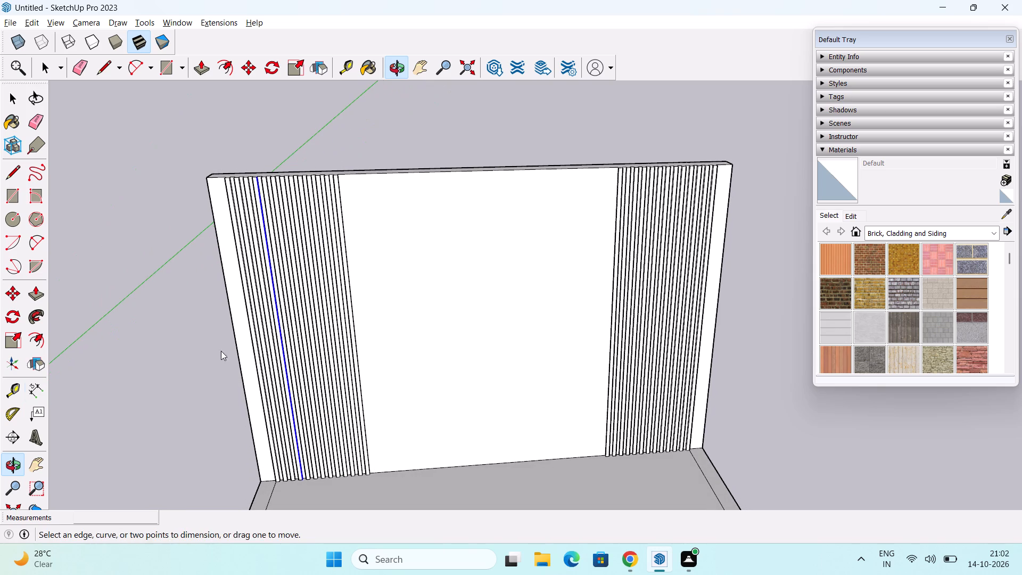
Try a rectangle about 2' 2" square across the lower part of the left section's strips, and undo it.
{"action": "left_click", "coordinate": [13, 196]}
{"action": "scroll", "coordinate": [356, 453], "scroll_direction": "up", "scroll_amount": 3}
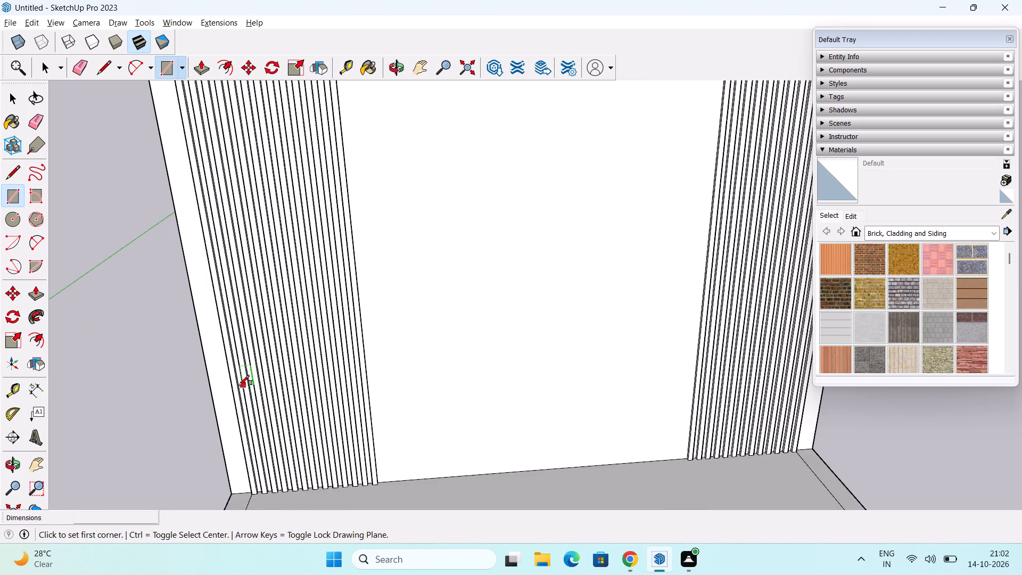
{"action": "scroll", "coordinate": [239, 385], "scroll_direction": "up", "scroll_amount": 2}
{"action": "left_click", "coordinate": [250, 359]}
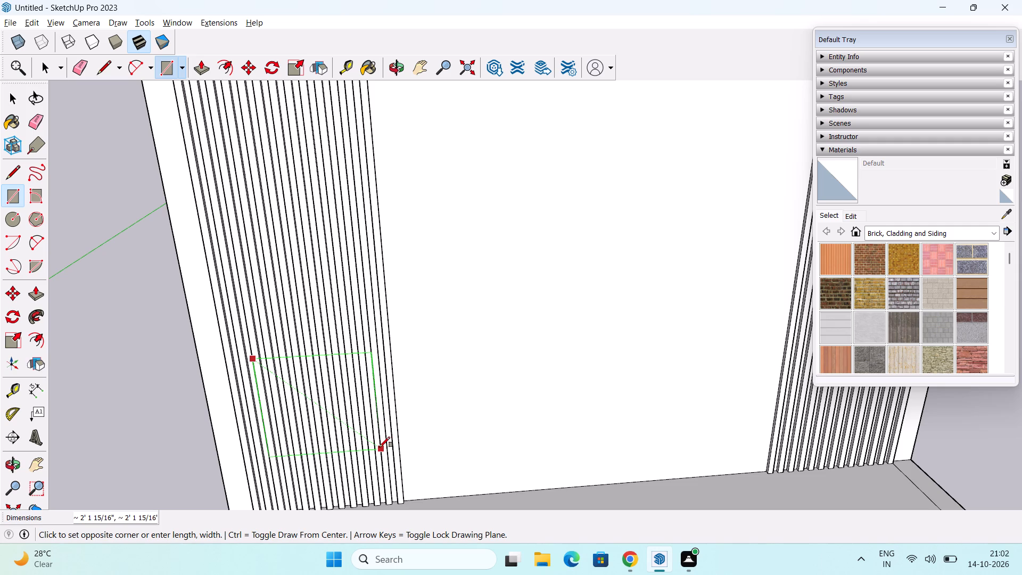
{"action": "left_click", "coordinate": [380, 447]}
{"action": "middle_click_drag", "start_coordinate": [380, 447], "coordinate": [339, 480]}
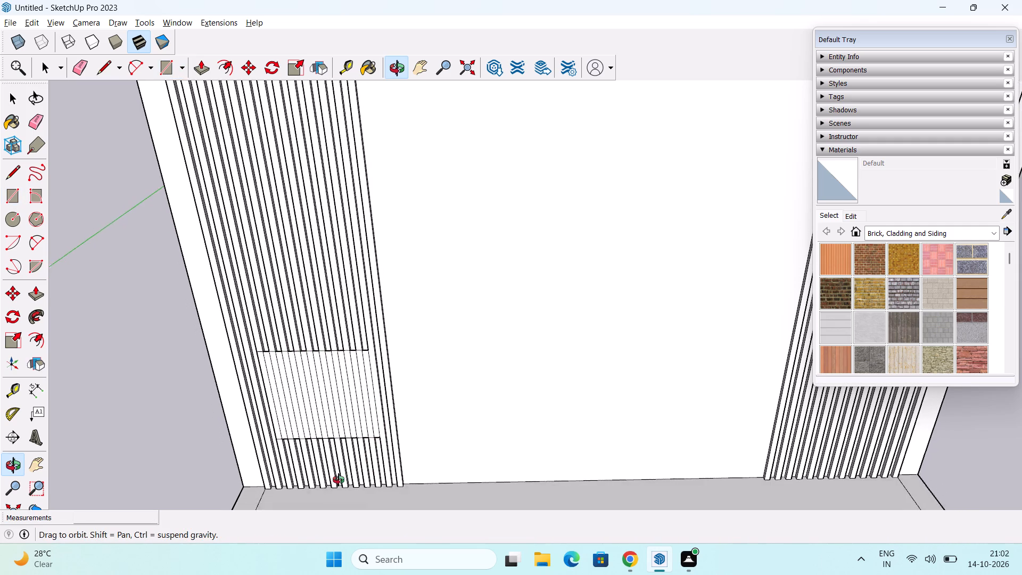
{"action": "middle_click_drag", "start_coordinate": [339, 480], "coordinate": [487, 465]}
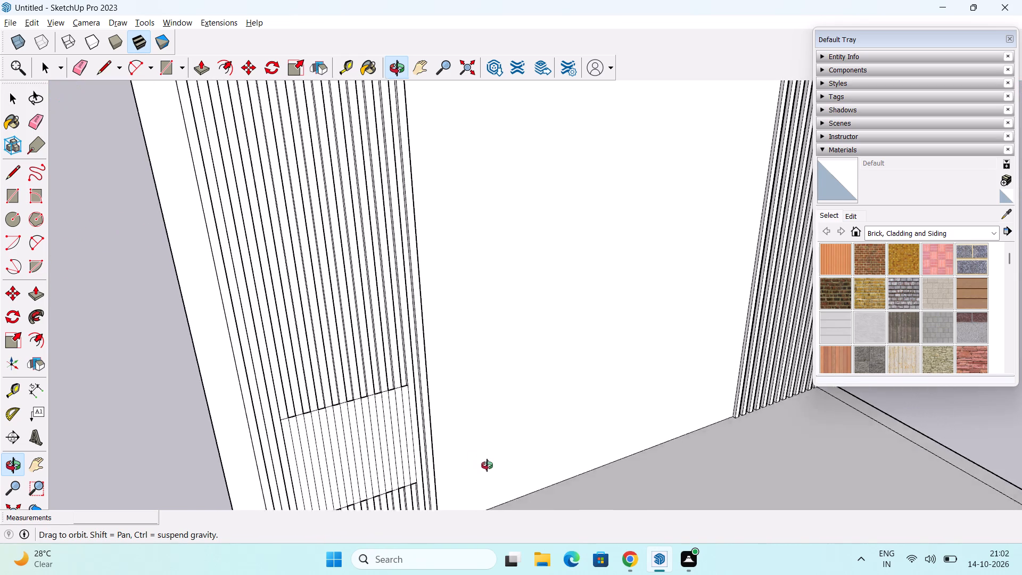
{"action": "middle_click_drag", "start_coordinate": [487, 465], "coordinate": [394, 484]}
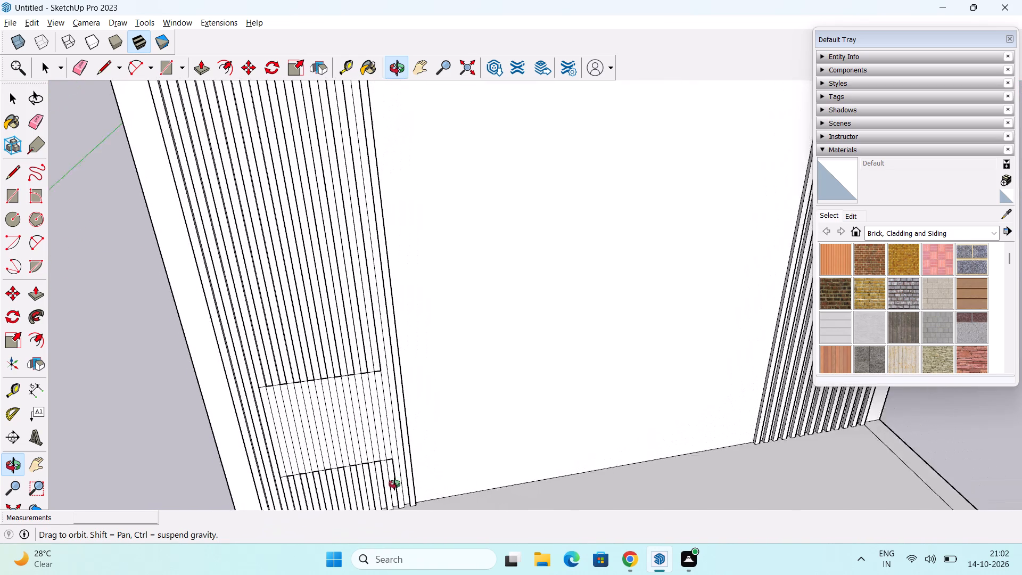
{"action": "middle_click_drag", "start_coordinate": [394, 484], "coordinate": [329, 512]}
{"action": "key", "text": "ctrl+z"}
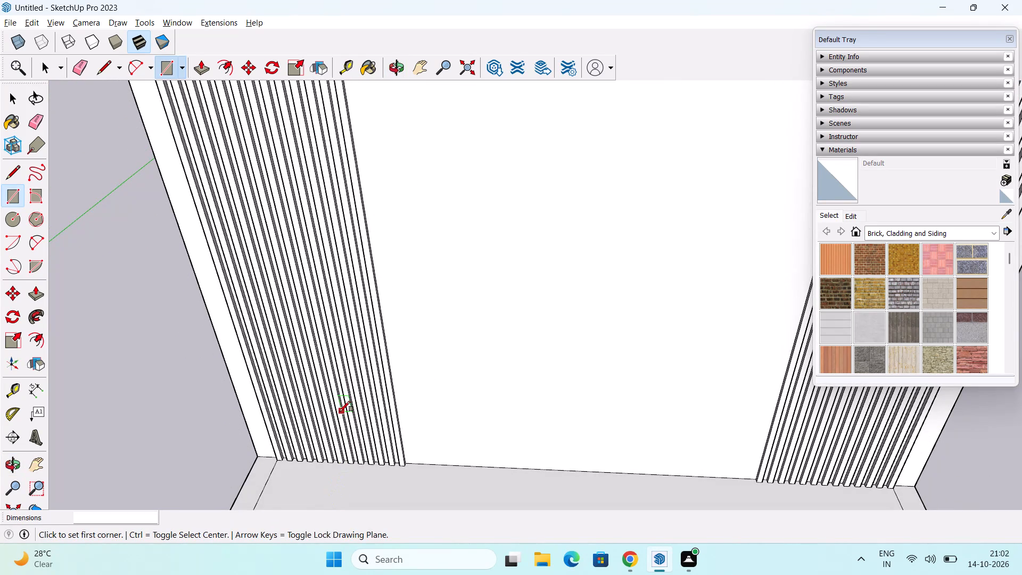
Draw a rectangle about 2' 3" by 2' 6" across the lower part of the left section's strips.
{"action": "middle_click_drag", "start_coordinate": [279, 383], "coordinate": [361, 332]}
{"action": "scroll", "coordinate": [369, 327], "scroll_direction": "down", "scroll_amount": 5}
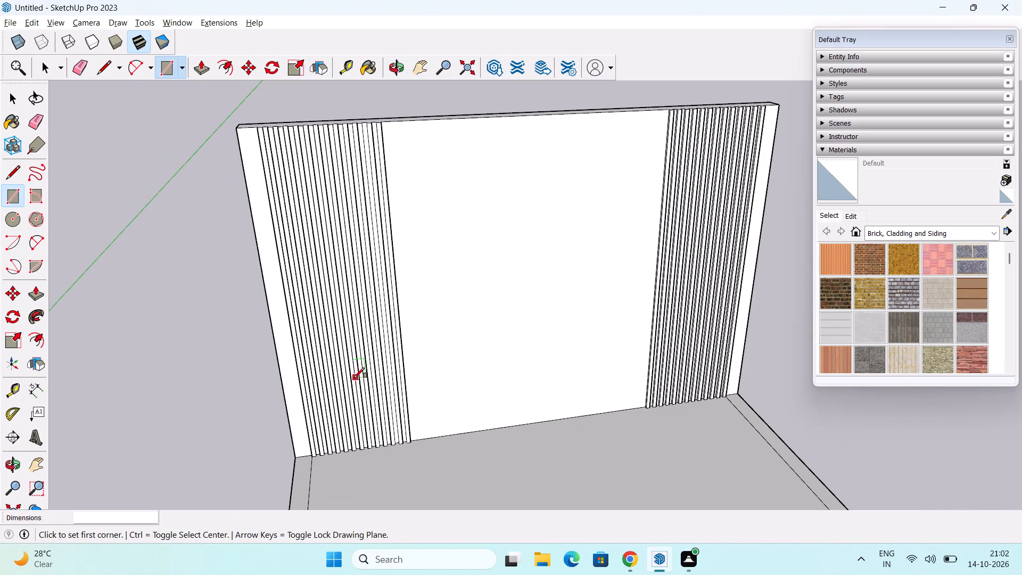
{"action": "scroll", "coordinate": [306, 349], "scroll_direction": "up", "scroll_amount": 5}
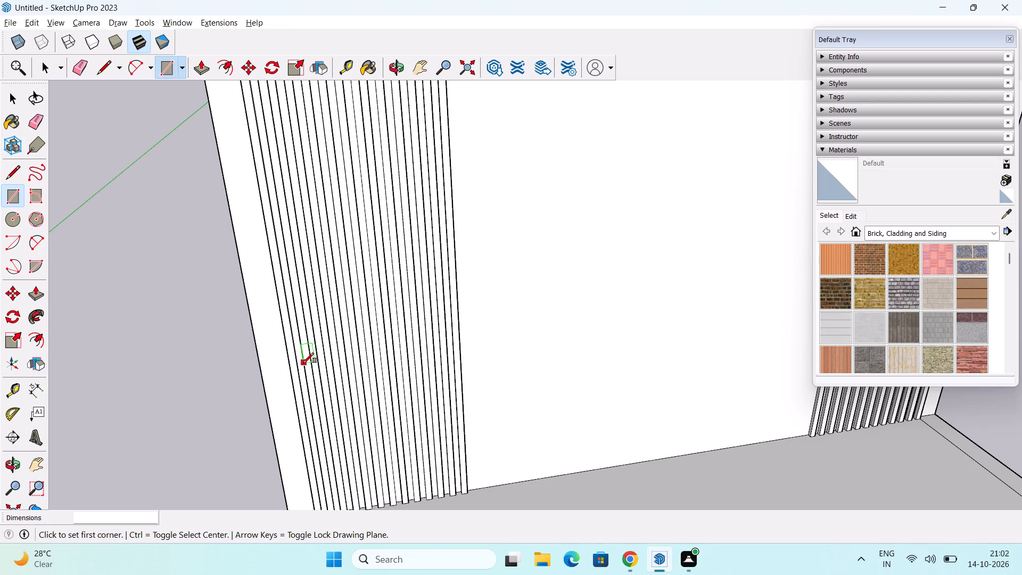
{"action": "left_click", "coordinate": [303, 347]}
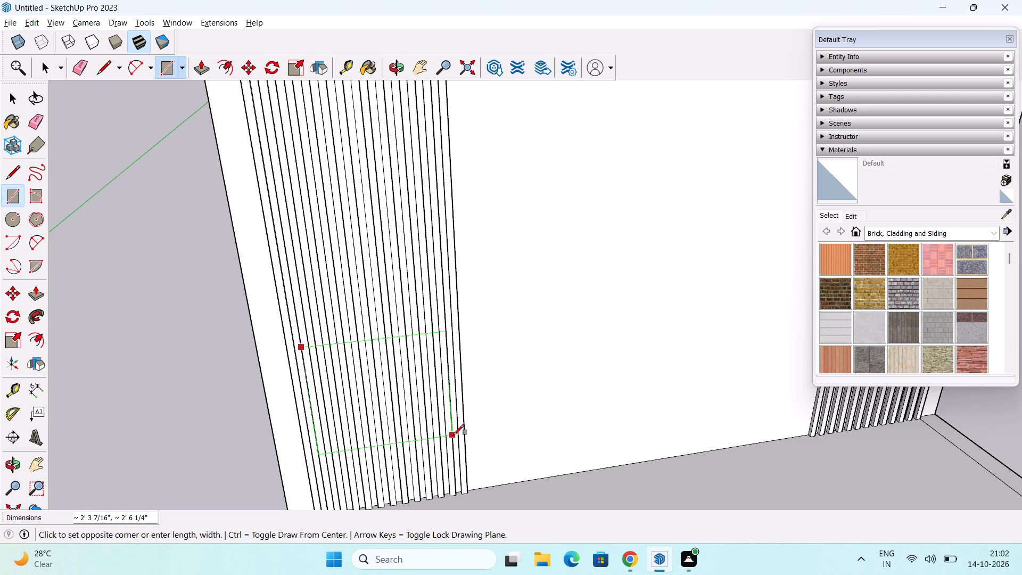
{"action": "scroll", "coordinate": [454, 435], "scroll_direction": "up", "scroll_amount": 3}
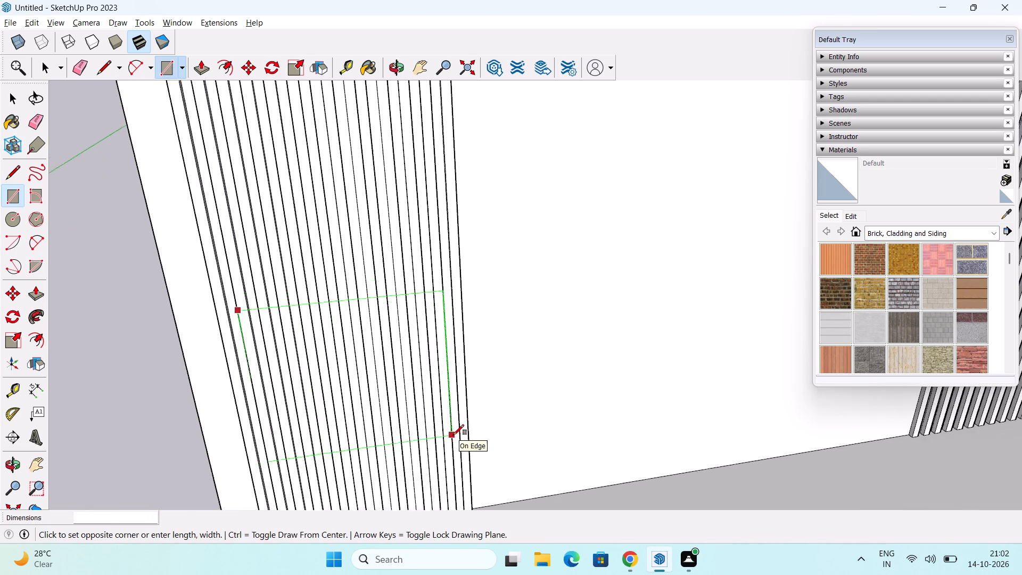
{"action": "scroll", "coordinate": [454, 435], "scroll_direction": "up", "scroll_amount": 1}
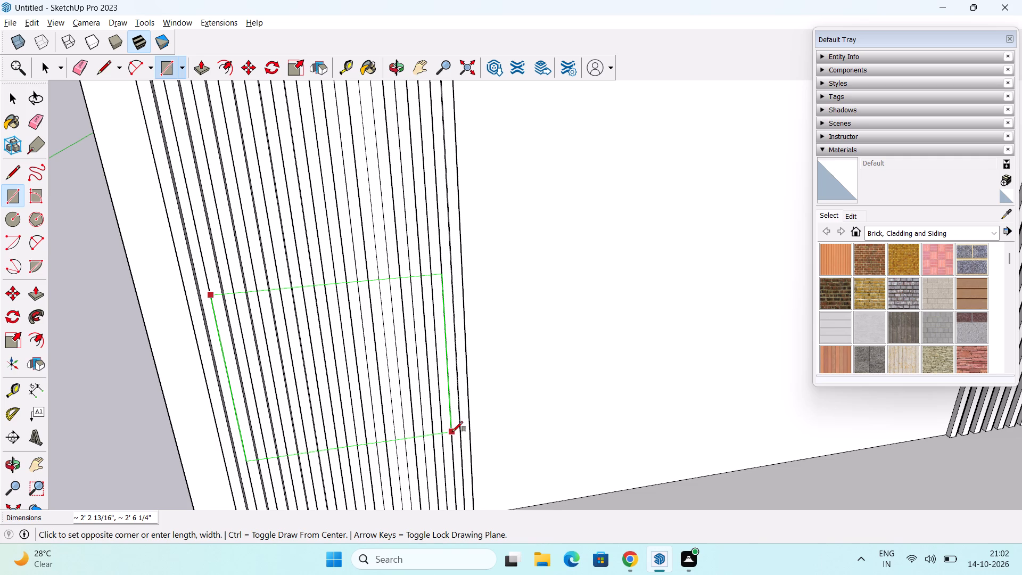
{"action": "left_click", "coordinate": [452, 432]}
{"action": "middle_click_drag", "start_coordinate": [464, 435], "coordinate": [712, 517]}
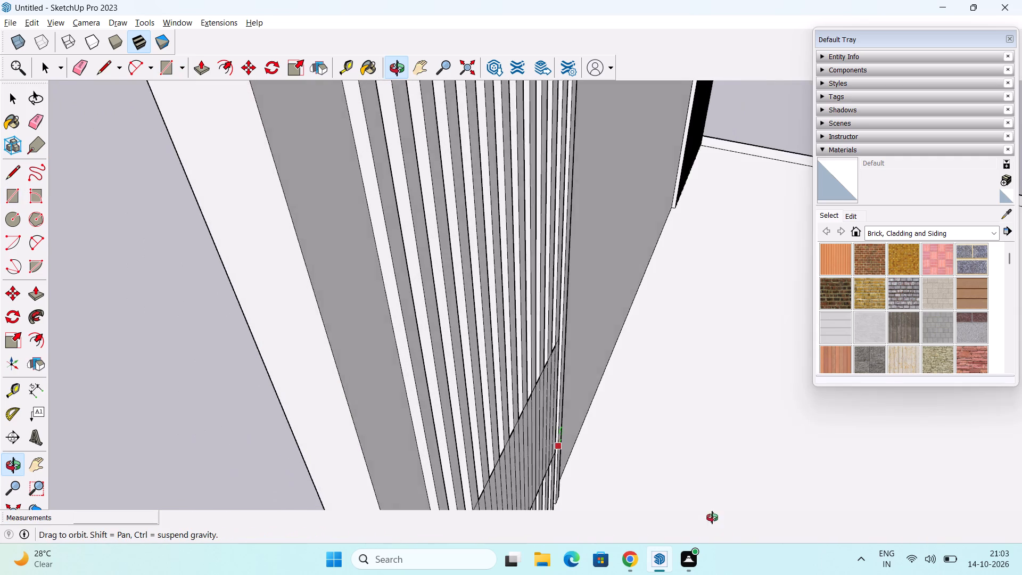
{"action": "middle_click_drag", "start_coordinate": [712, 517], "coordinate": [476, 472]}
{"action": "scroll", "coordinate": [469, 437], "scroll_direction": "down", "scroll_amount": 7}
{"action": "key", "text": "space"}
{"action": "scroll", "coordinate": [471, 439], "scroll_direction": "down", "scroll_amount": 2}
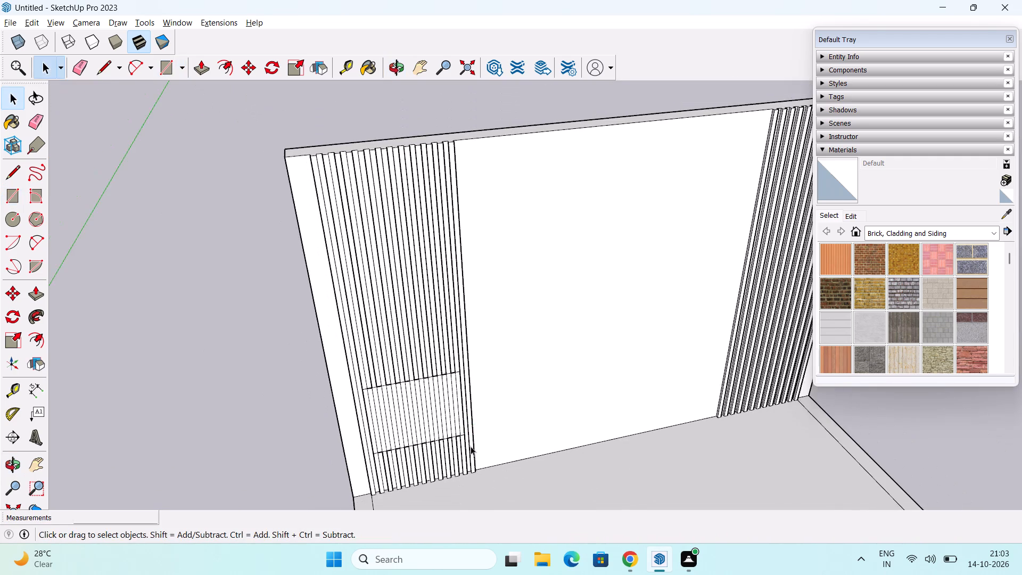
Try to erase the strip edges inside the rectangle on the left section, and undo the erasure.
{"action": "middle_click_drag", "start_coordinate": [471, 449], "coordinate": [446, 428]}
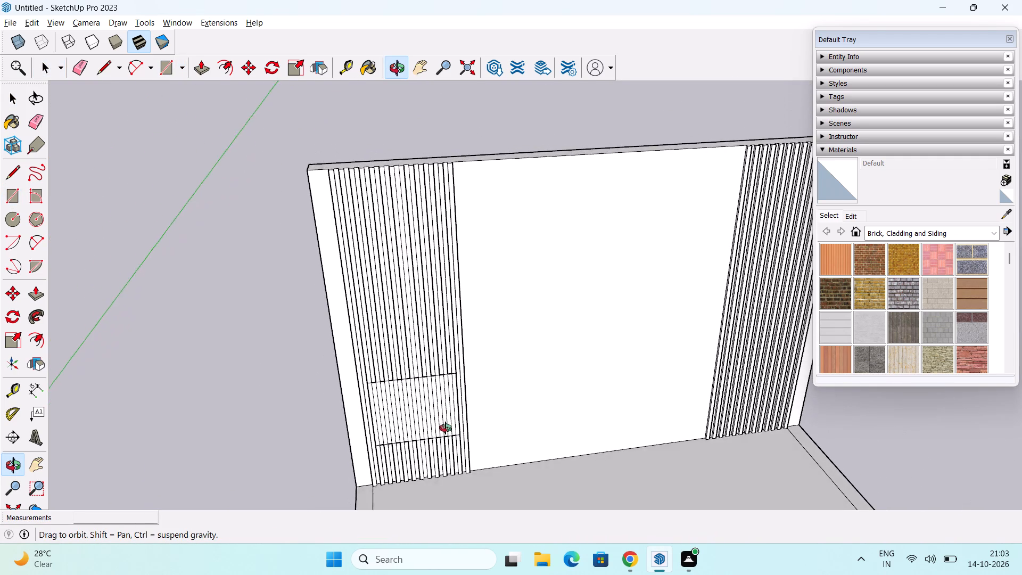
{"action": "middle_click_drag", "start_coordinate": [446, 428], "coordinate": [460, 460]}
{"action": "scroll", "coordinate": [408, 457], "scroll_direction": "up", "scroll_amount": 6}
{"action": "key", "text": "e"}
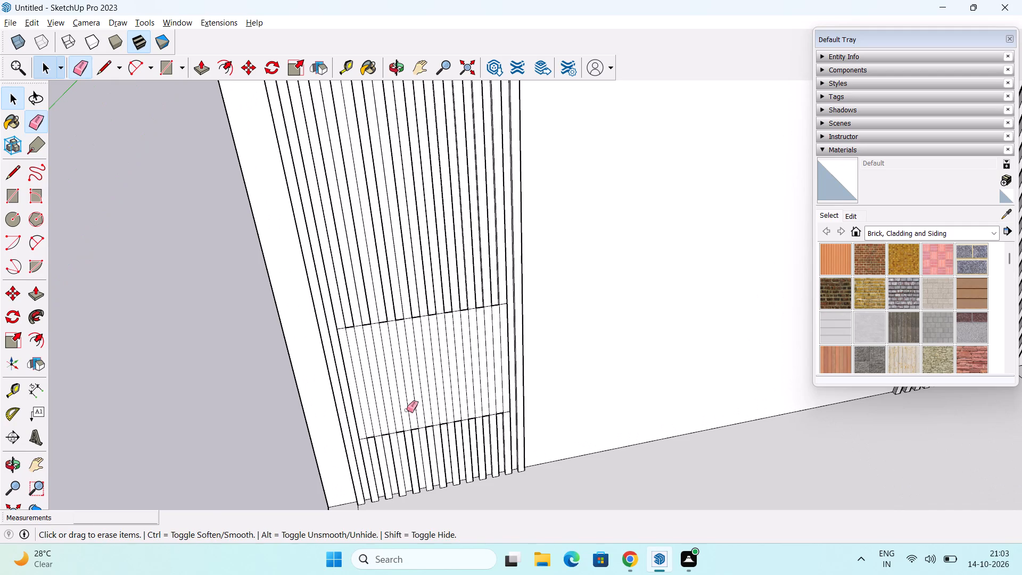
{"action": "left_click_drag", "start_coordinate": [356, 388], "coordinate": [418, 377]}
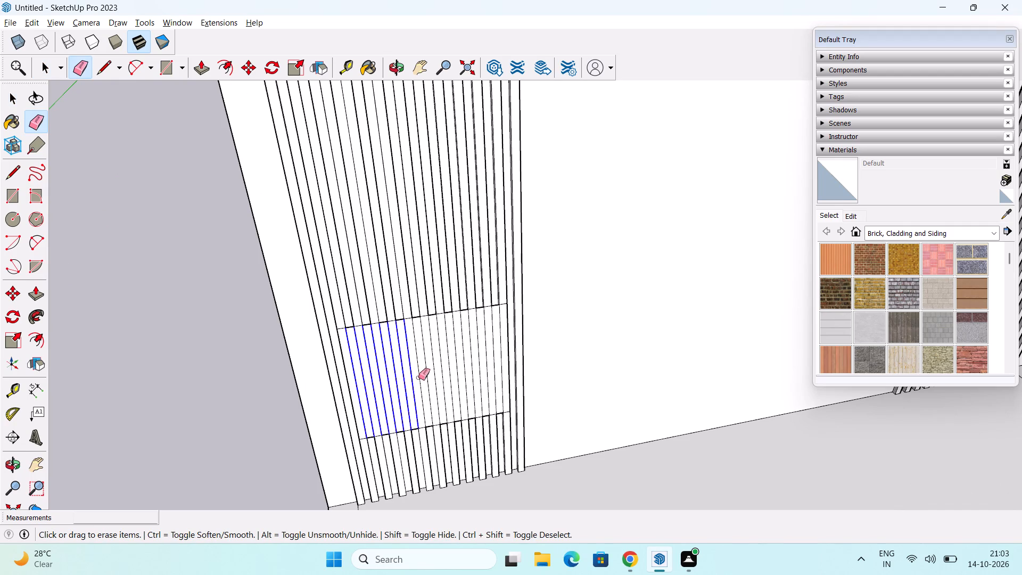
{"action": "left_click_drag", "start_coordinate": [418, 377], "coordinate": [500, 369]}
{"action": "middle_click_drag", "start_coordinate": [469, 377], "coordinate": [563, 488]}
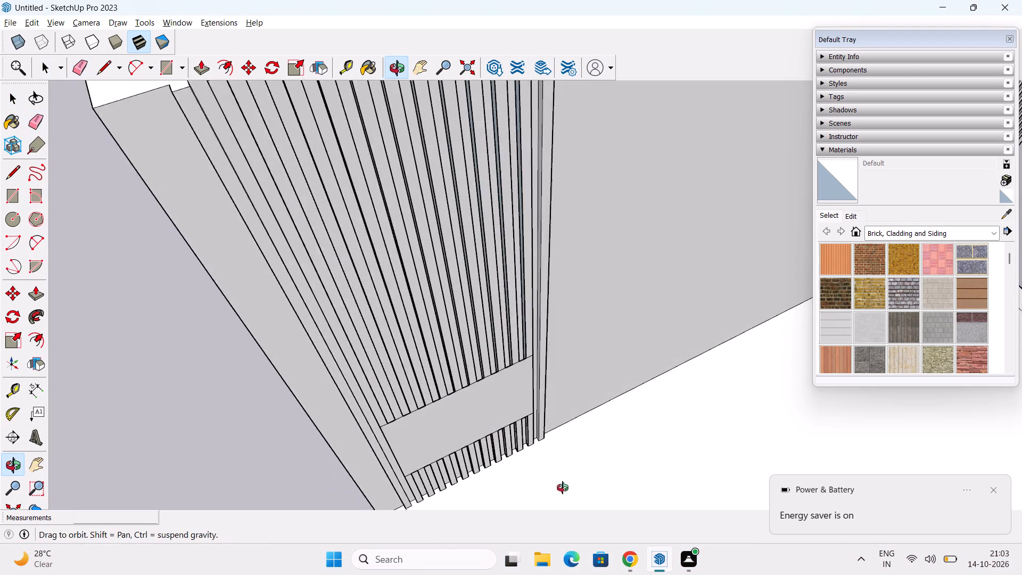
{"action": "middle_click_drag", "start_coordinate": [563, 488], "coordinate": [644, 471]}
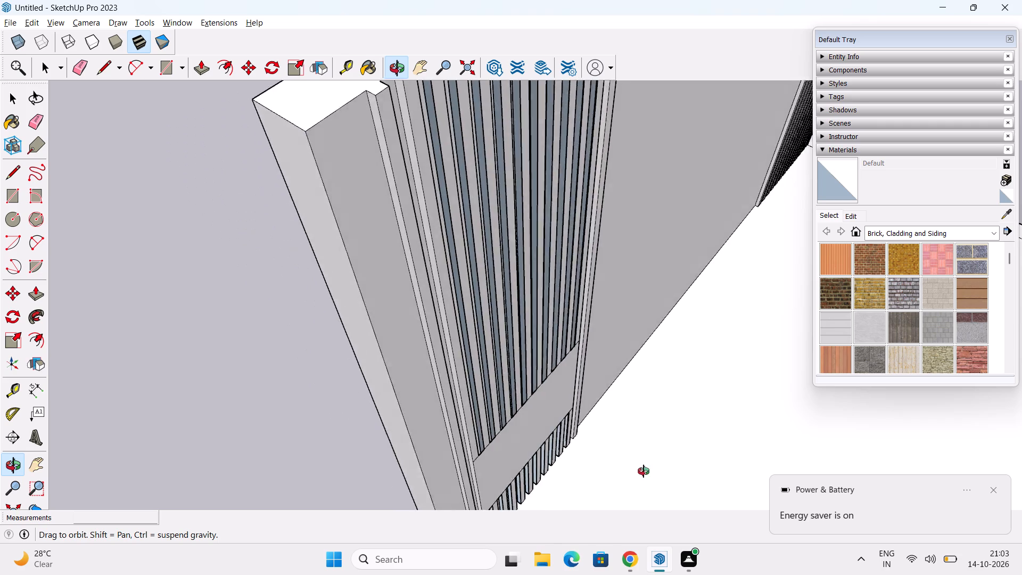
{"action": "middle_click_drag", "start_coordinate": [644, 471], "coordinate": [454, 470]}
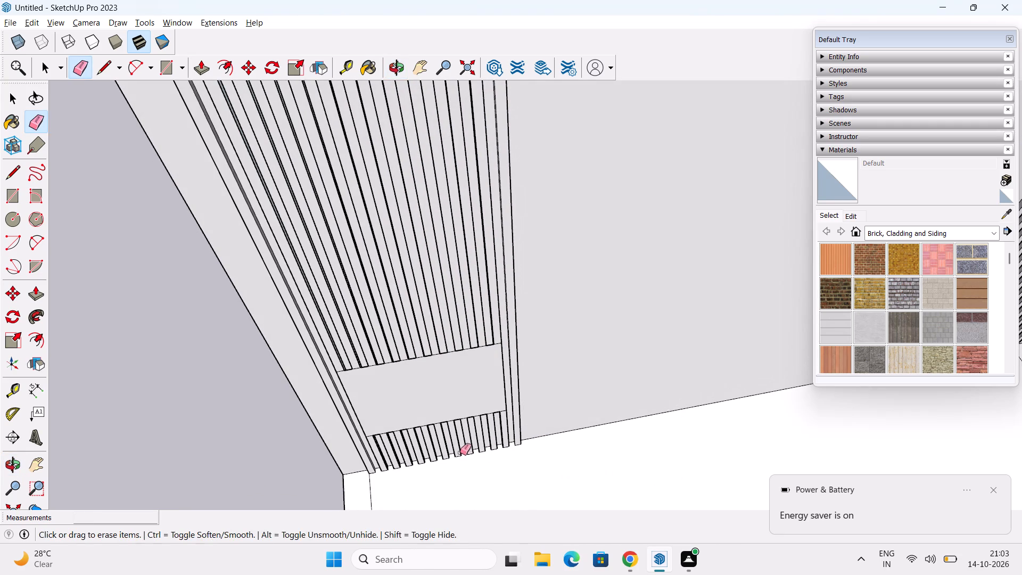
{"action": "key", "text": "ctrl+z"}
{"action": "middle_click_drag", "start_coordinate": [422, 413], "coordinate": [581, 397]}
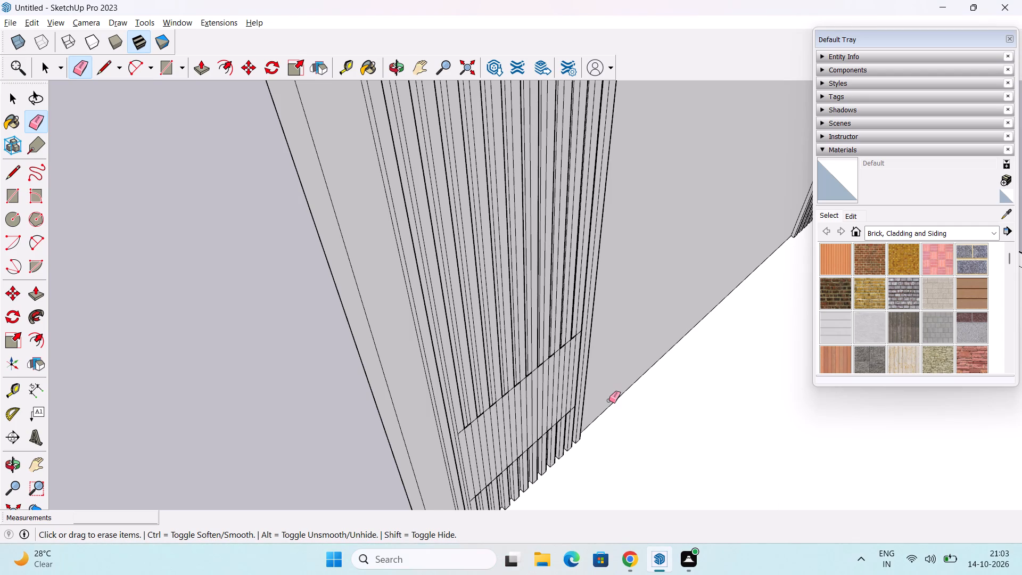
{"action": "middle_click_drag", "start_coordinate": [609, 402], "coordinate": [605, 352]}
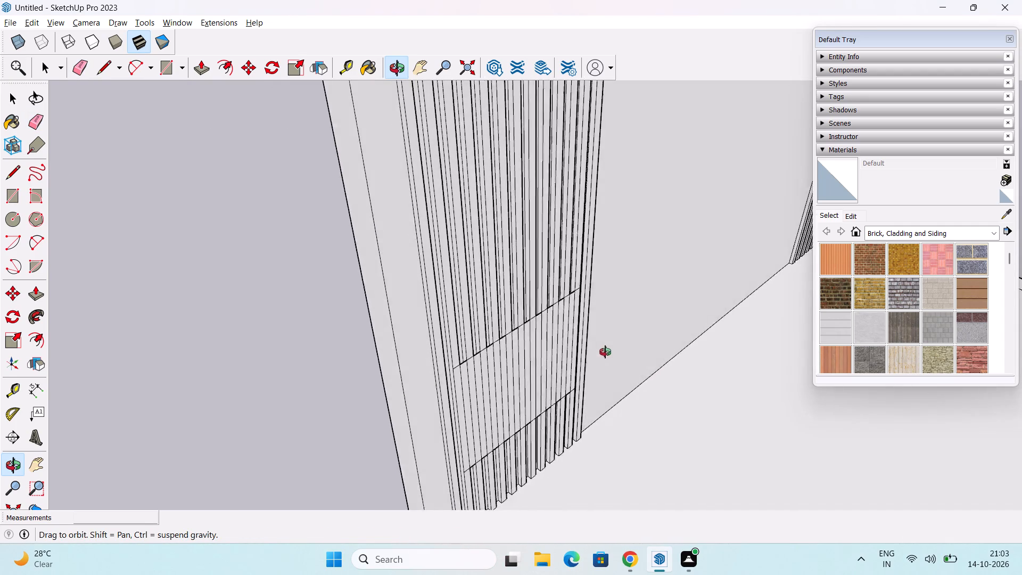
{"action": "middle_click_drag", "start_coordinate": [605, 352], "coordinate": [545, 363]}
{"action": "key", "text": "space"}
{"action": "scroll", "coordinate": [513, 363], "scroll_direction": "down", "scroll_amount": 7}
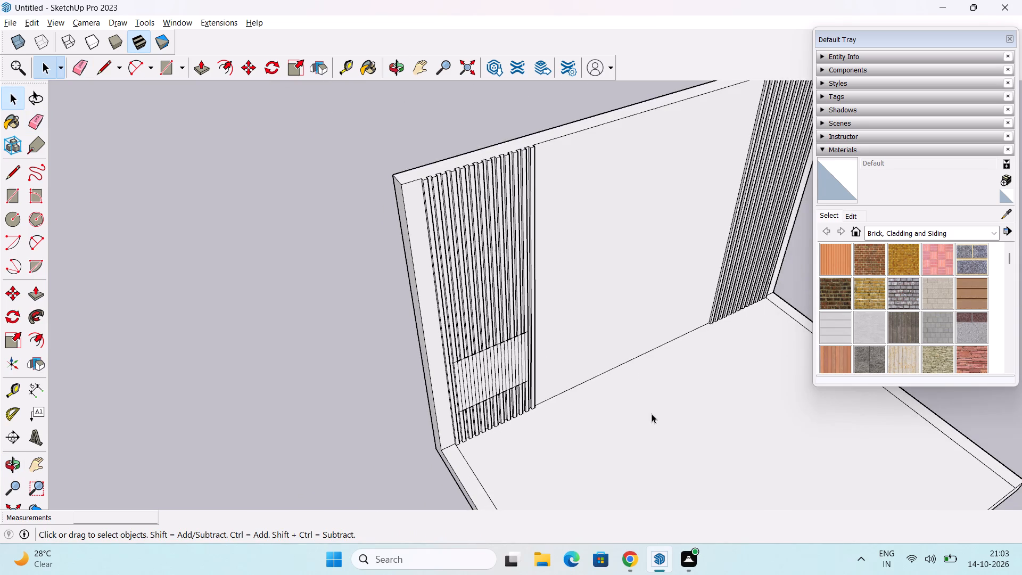
Push/Pull the leftmost strip face inside the rectangle on the left section outward by 2'.
{"action": "middle_click_drag", "start_coordinate": [652, 414], "coordinate": [514, 334]}
{"action": "scroll", "coordinate": [459, 359], "scroll_direction": "up", "scroll_amount": 3}
{"action": "middle_click_drag", "start_coordinate": [458, 359], "coordinate": [465, 338]}
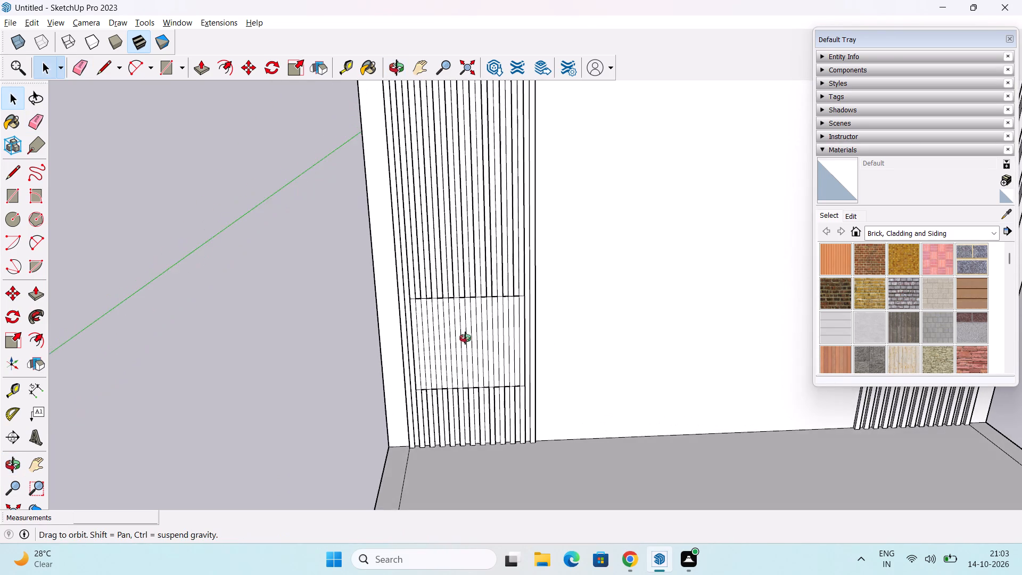
{"action": "middle_click_drag", "start_coordinate": [465, 338], "coordinate": [493, 368]}
{"action": "scroll", "coordinate": [448, 375], "scroll_direction": "up", "scroll_amount": 5}
{"action": "middle_click_drag", "start_coordinate": [448, 372], "coordinate": [640, 396]}
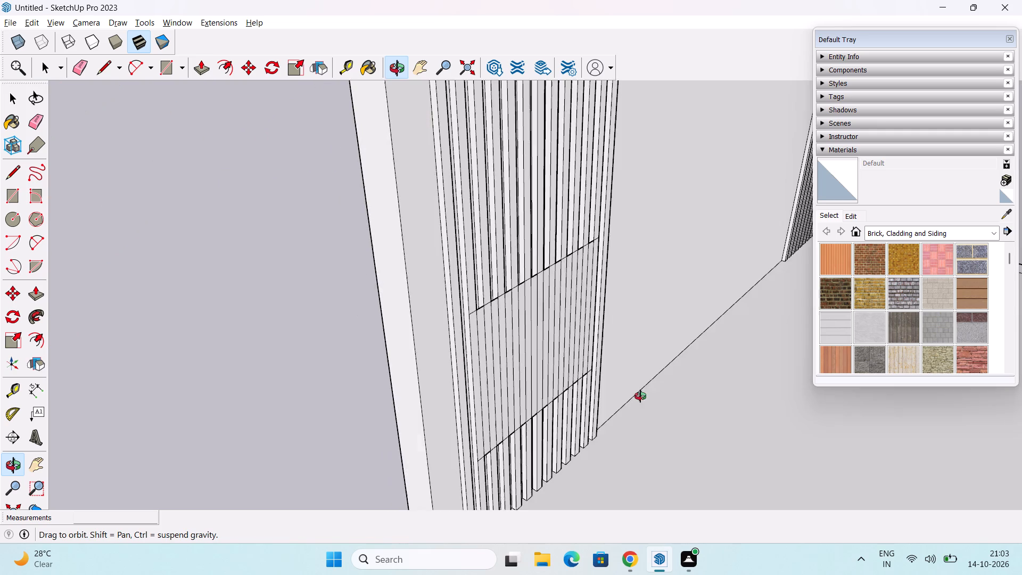
{"action": "middle_click_drag", "start_coordinate": [640, 396], "coordinate": [509, 383]}
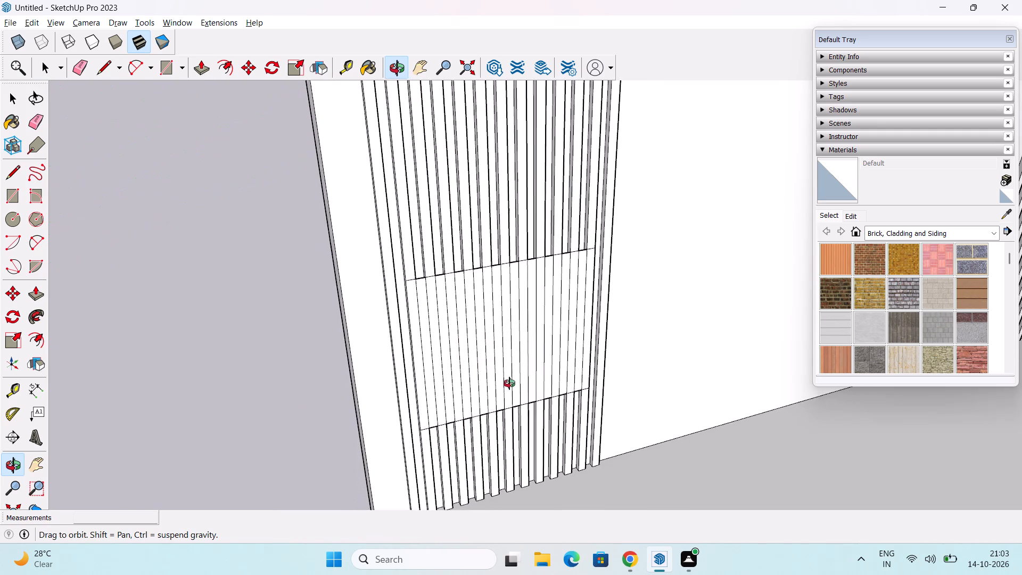
{"action": "middle_click_drag", "start_coordinate": [509, 383], "coordinate": [510, 383]}
{"action": "key", "text": "p"}
{"action": "scroll", "coordinate": [435, 374], "scroll_direction": "up", "scroll_amount": 2}
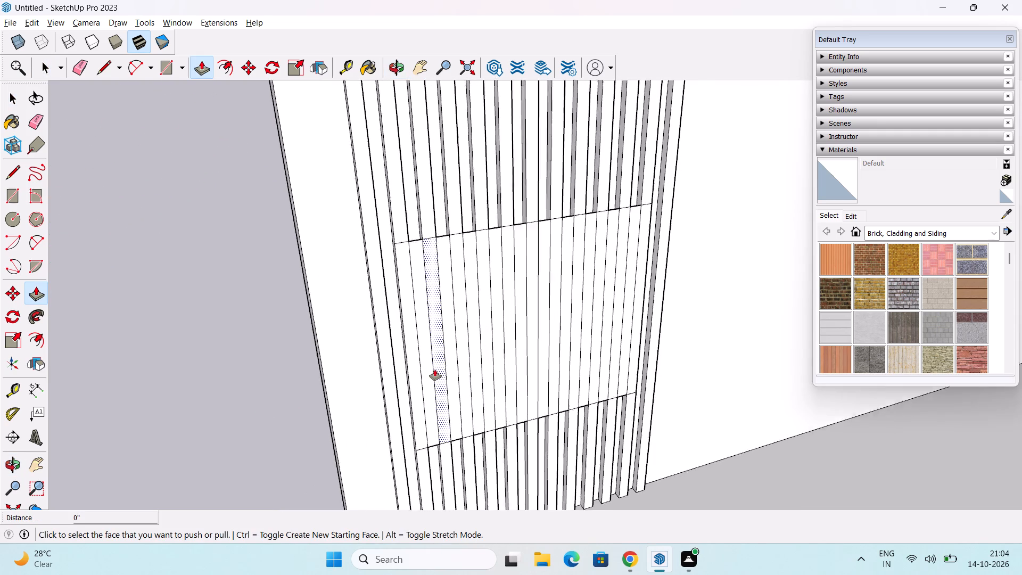
{"action": "scroll", "coordinate": [435, 369], "scroll_direction": "up", "scroll_amount": 4}
{"action": "middle_click_drag", "start_coordinate": [435, 369], "coordinate": [432, 404]}
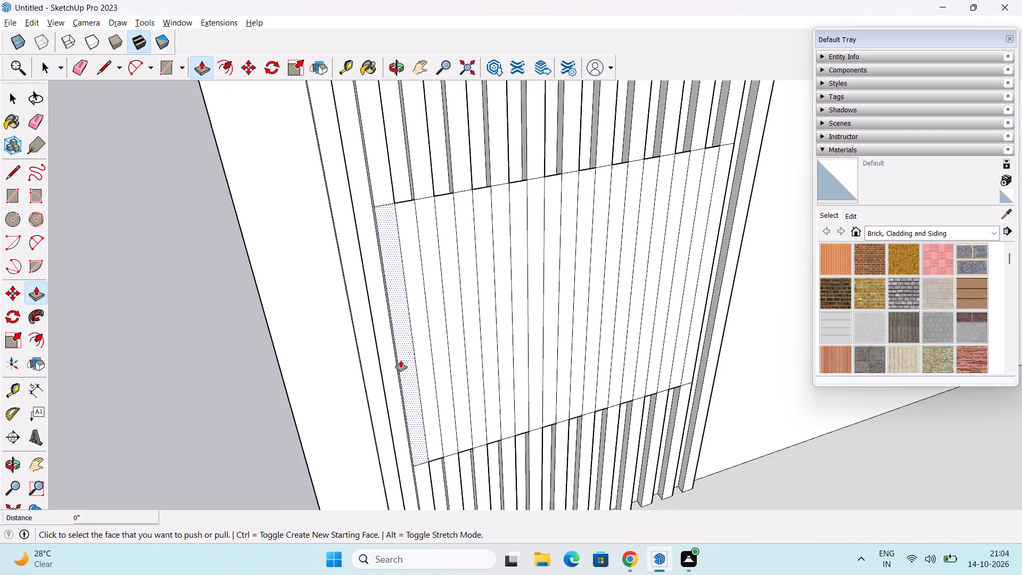
{"action": "left_click", "coordinate": [402, 360]}
{"action": "type", "text": "2'"}
{"action": "key", "text": "Return"}
Set the projection of the pulled strip face to 1'.
{"action": "scroll", "coordinate": [426, 405], "scroll_direction": "down", "scroll_amount": 3}
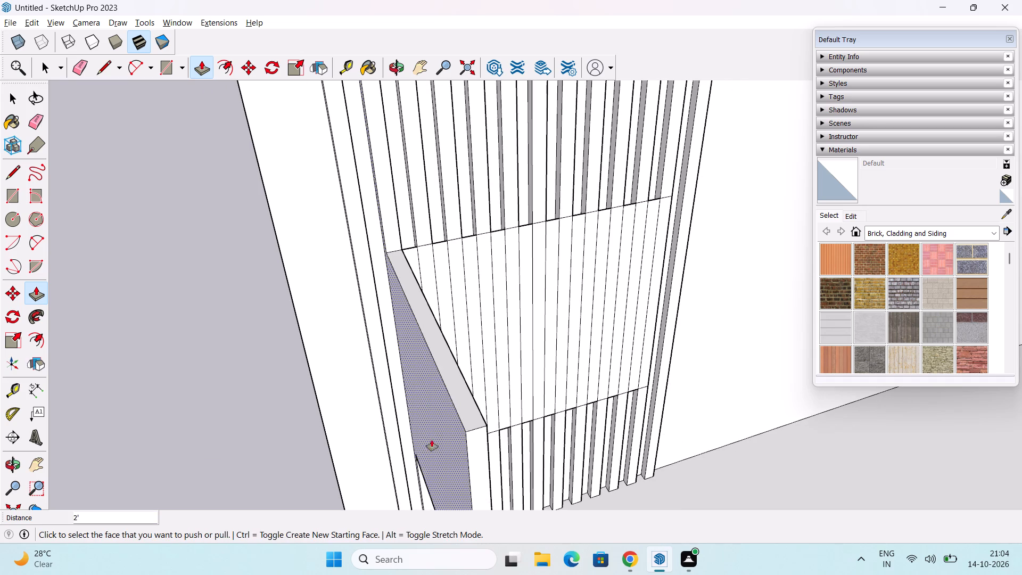
{"action": "middle_click_drag", "start_coordinate": [492, 455], "coordinate": [334, 429]}
{"action": "scroll", "coordinate": [332, 417], "scroll_direction": "down", "scroll_amount": 6}
{"action": "middle_click_drag", "start_coordinate": [358, 417], "coordinate": [447, 377]}
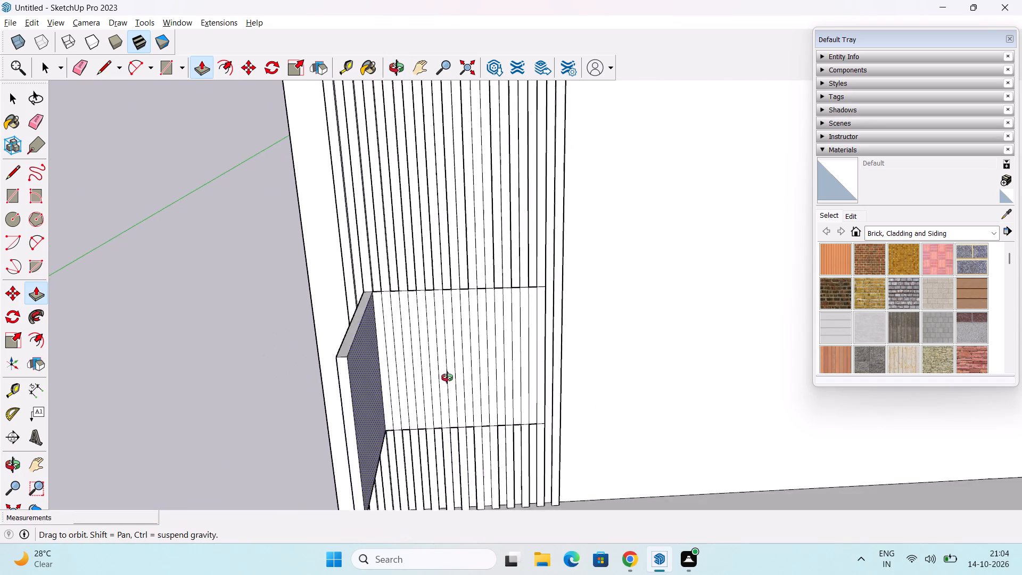
{"action": "middle_click_drag", "start_coordinate": [447, 377], "coordinate": [474, 376]}
{"action": "type", "text": "1'"}
{"action": "key", "text": "Return"}
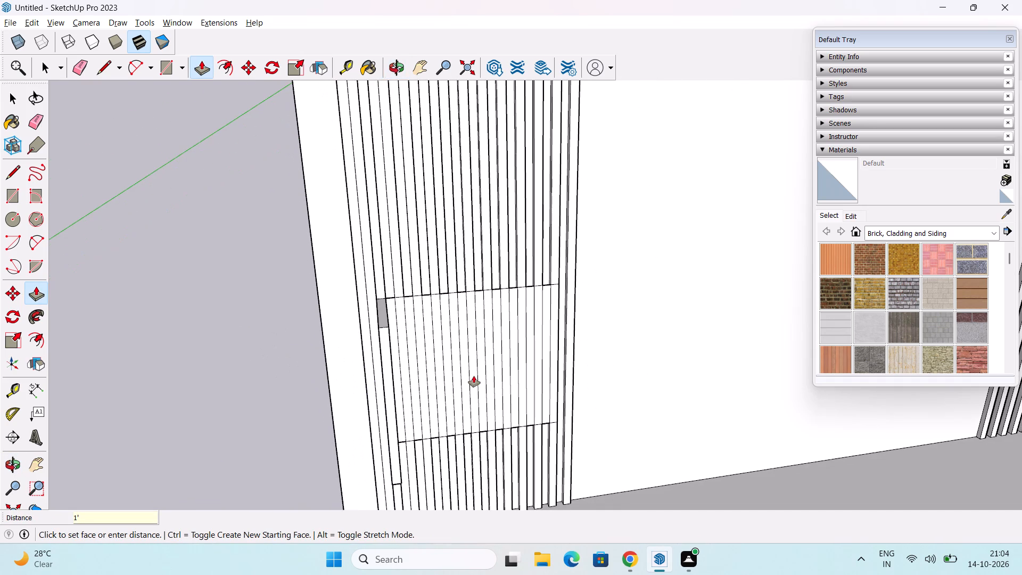
Push/Pull the projecting block's inner side face about 2' 5" across the strips to the rectangle's opposite edge.
{"action": "middle_click_drag", "start_coordinate": [447, 382], "coordinate": [341, 397]}
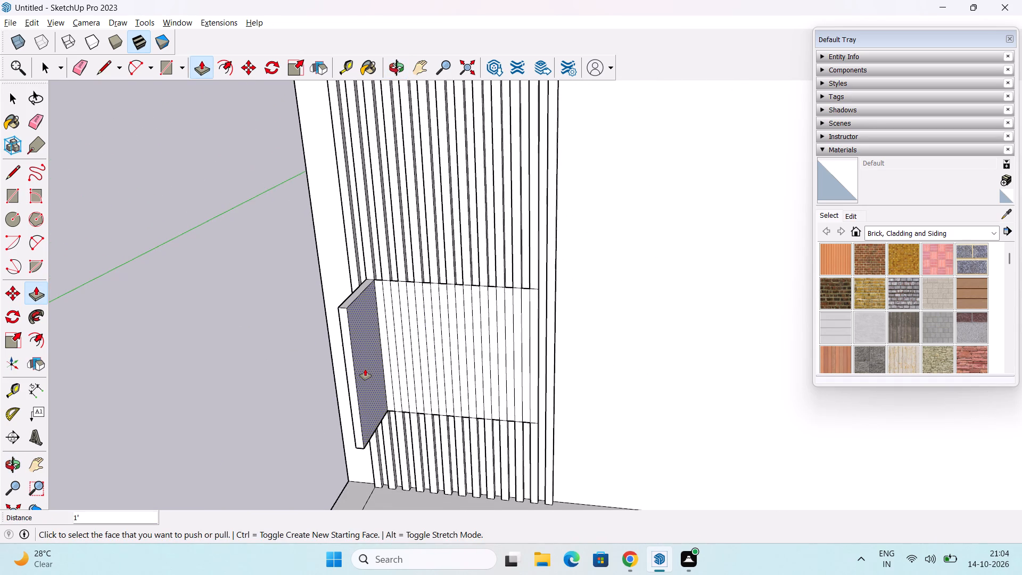
{"action": "left_click", "coordinate": [365, 369]}
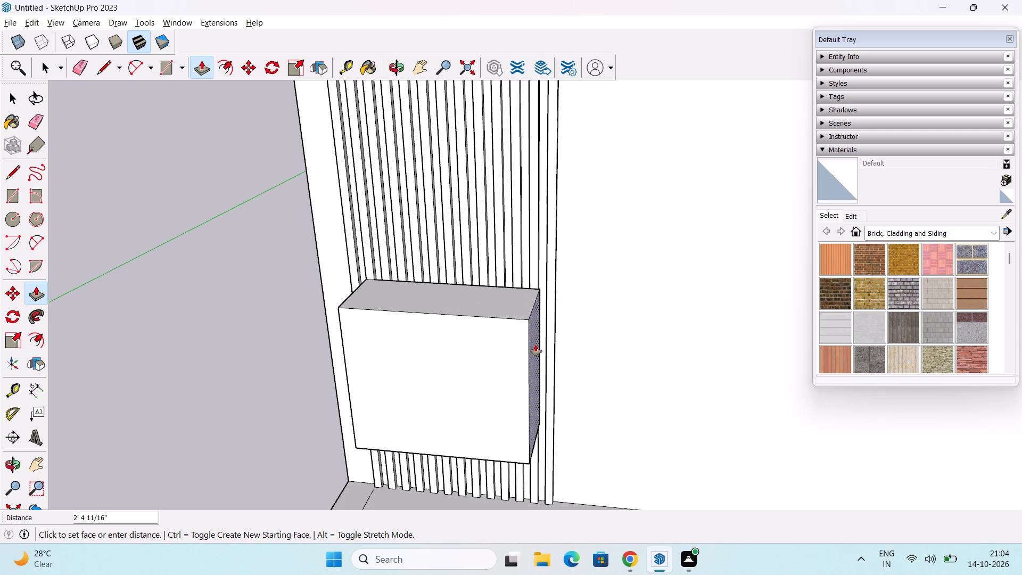
{"action": "left_click", "coordinate": [538, 277]}
Push/Pull the underside of the wall box upward by about 3 1/2".
{"action": "scroll", "coordinate": [509, 354], "scroll_direction": "down", "scroll_amount": 3}
{"action": "middle_click_drag", "start_coordinate": [490, 390], "coordinate": [524, 251]}
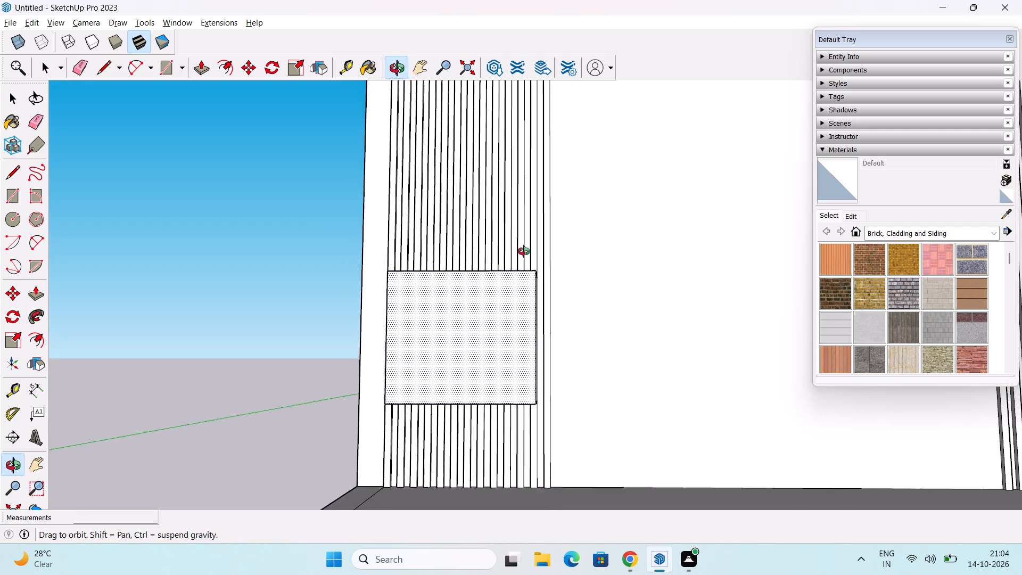
{"action": "middle_click_drag", "start_coordinate": [524, 251], "coordinate": [583, 348]}
{"action": "scroll", "coordinate": [581, 345], "scroll_direction": "down", "scroll_amount": 6}
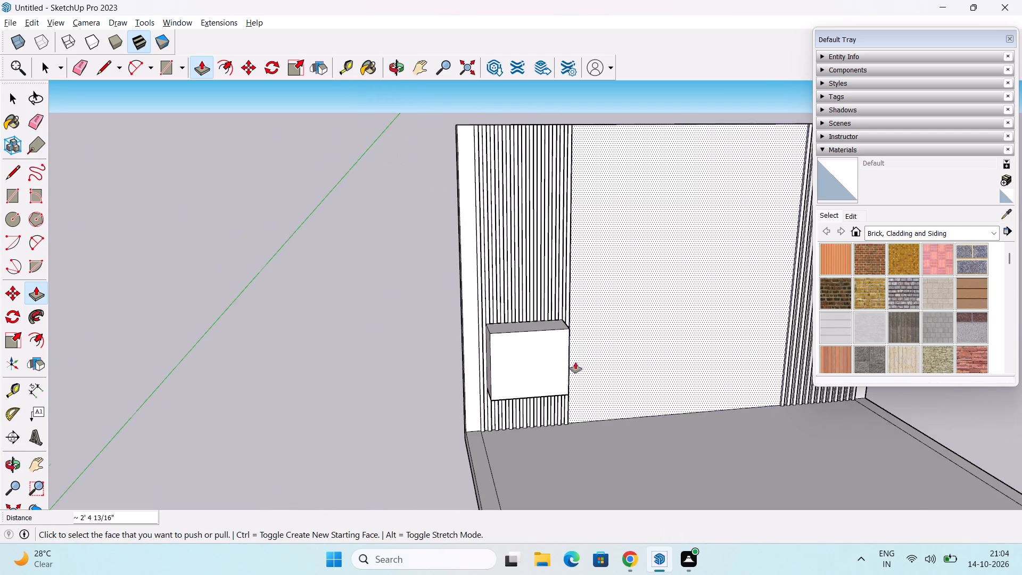
{"action": "middle_click_drag", "start_coordinate": [564, 420], "coordinate": [494, 396]}
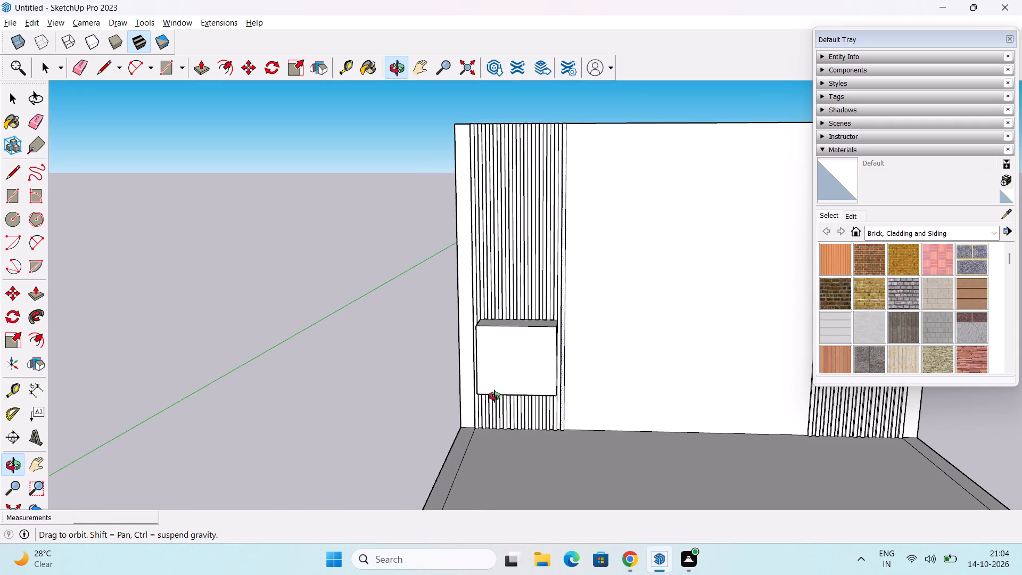
{"action": "middle_click_drag", "start_coordinate": [494, 396], "coordinate": [499, 430]}
{"action": "middle_click_drag", "start_coordinate": [493, 421], "coordinate": [501, 366]}
{"action": "scroll", "coordinate": [502, 443], "scroll_direction": "up", "scroll_amount": 2}
{"action": "middle_click_drag", "start_coordinate": [521, 437], "coordinate": [539, 363]}
{"action": "scroll", "coordinate": [528, 380], "scroll_direction": "up", "scroll_amount": 9}
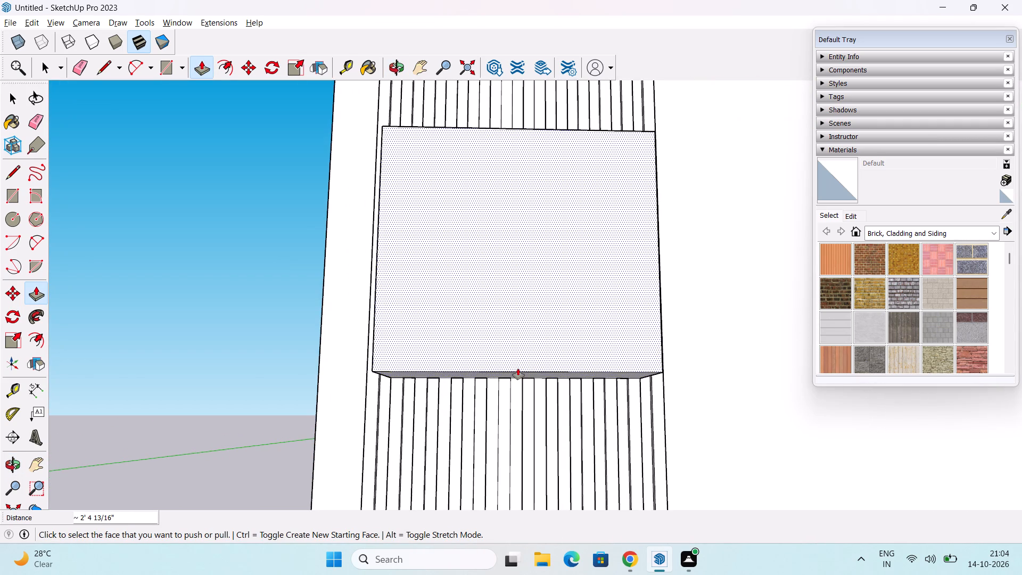
{"action": "left_click", "coordinate": [518, 373]}
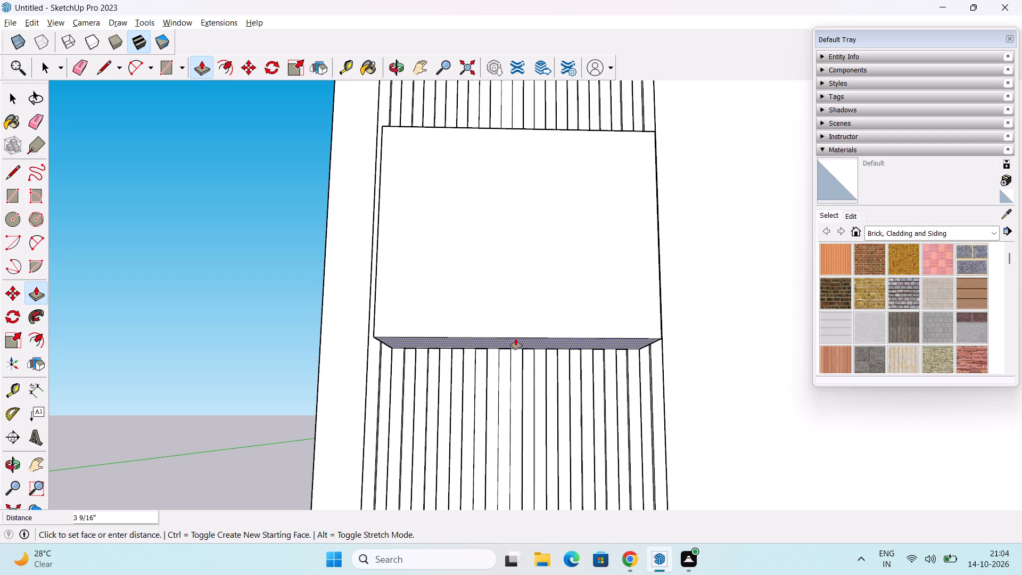
{"action": "left_click", "coordinate": [516, 339]}
Push/Pull the top face of the wall box downward by about 5".
{"action": "middle_click_drag", "start_coordinate": [494, 350], "coordinate": [578, 492]}
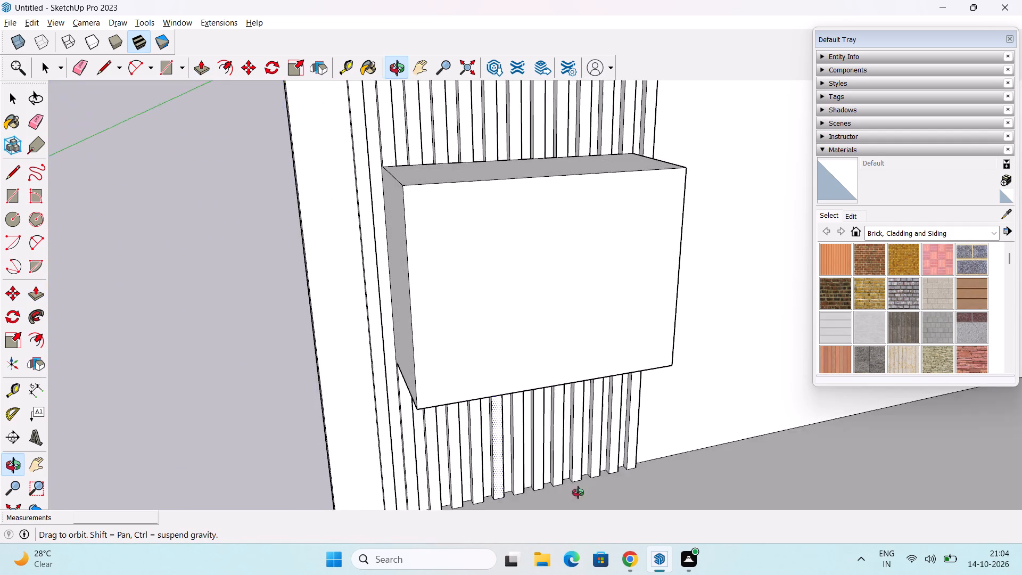
{"action": "middle_click_drag", "start_coordinate": [578, 492], "coordinate": [571, 489]}
{"action": "left_click", "coordinate": [507, 165]}
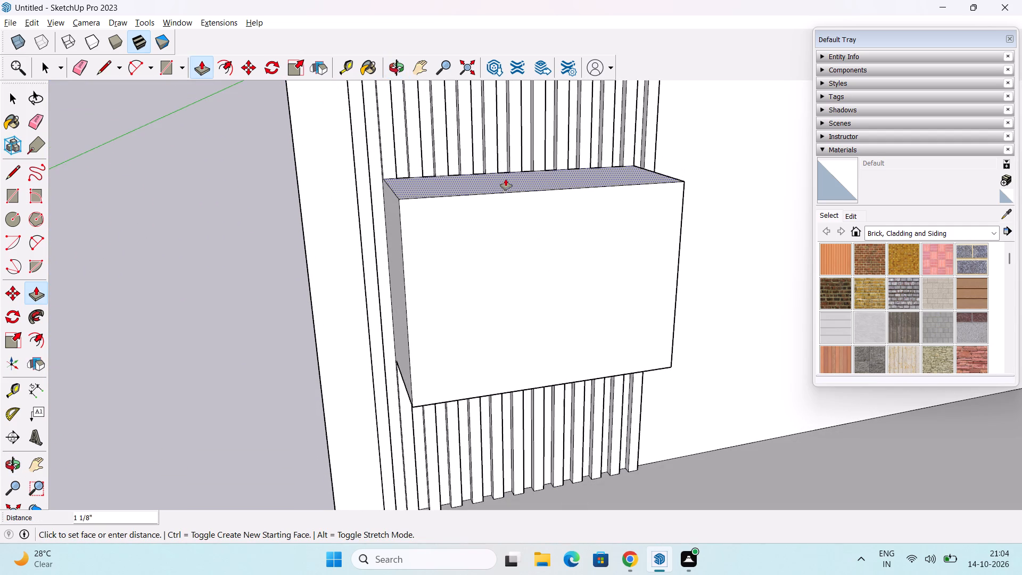
{"action": "left_click", "coordinate": [508, 211]}
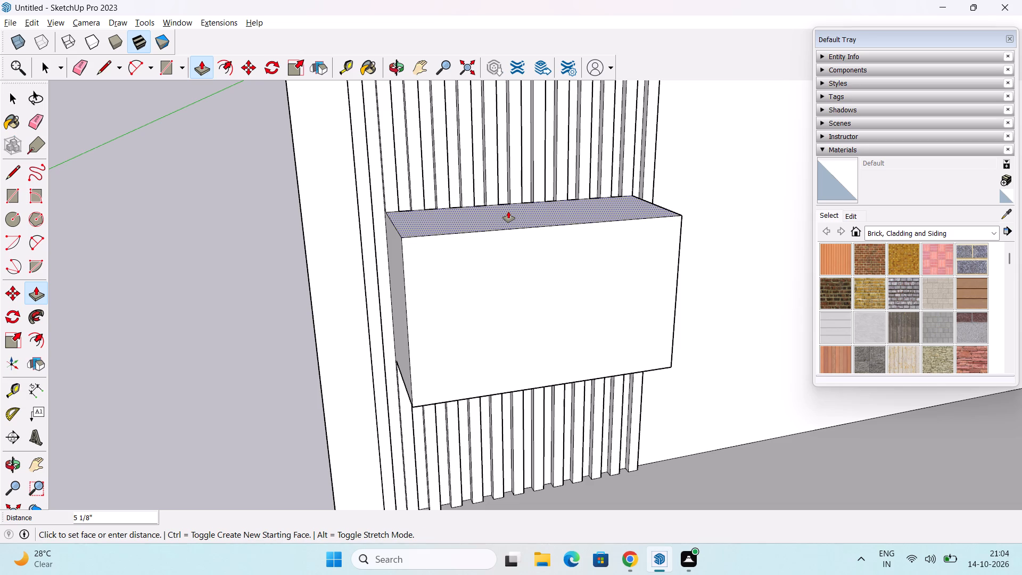
Copy the wall box 11' along the back wall onto the right strip section at the same height.
{"action": "scroll", "coordinate": [518, 239], "scroll_direction": "down", "scroll_amount": 6}
{"action": "middle_click_drag", "start_coordinate": [574, 294], "coordinate": [482, 251]}
{"action": "scroll", "coordinate": [489, 245], "scroll_direction": "down", "scroll_amount": 1}
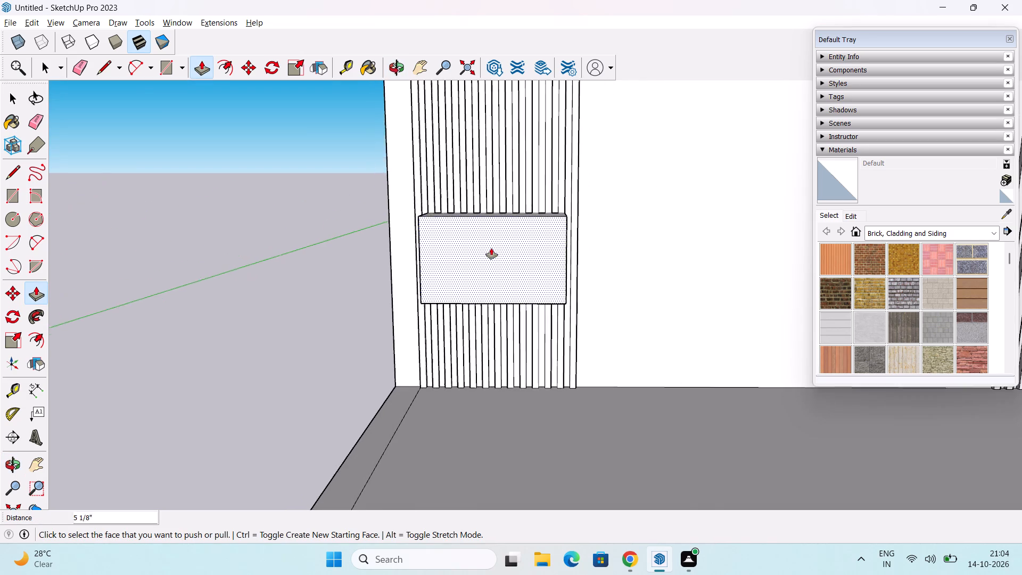
{"action": "scroll", "coordinate": [491, 248], "scroll_direction": "down", "scroll_amount": 9}
{"action": "middle_click_drag", "start_coordinate": [518, 281], "coordinate": [507, 287]}
{"action": "middle_click_drag", "start_coordinate": [507, 285], "coordinate": [514, 273]}
{"action": "key", "text": "space"}
{"action": "scroll", "coordinate": [443, 233], "scroll_direction": "up", "scroll_amount": 5}
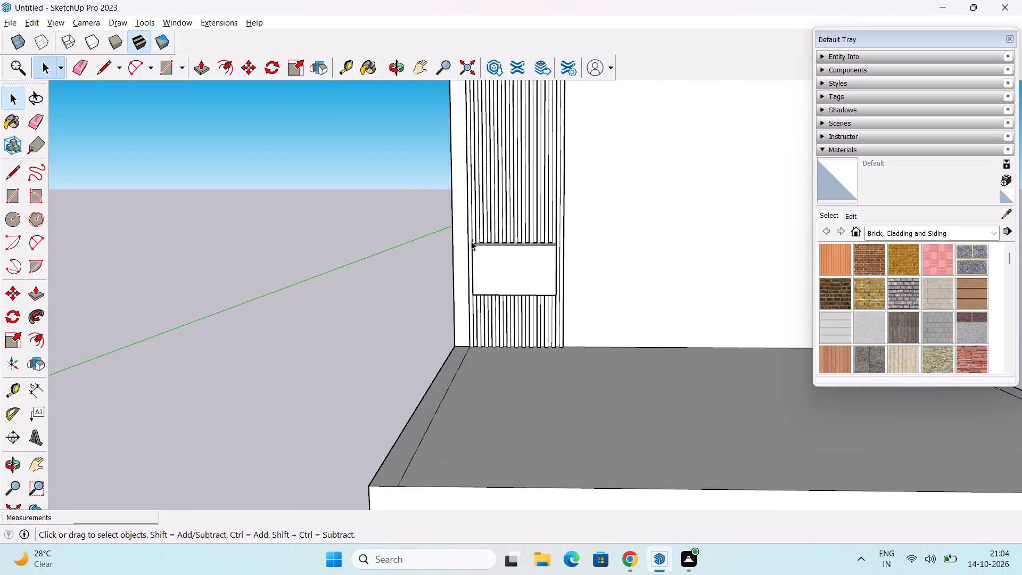
{"action": "left_click_drag", "start_coordinate": [461, 233], "coordinate": [610, 299]}
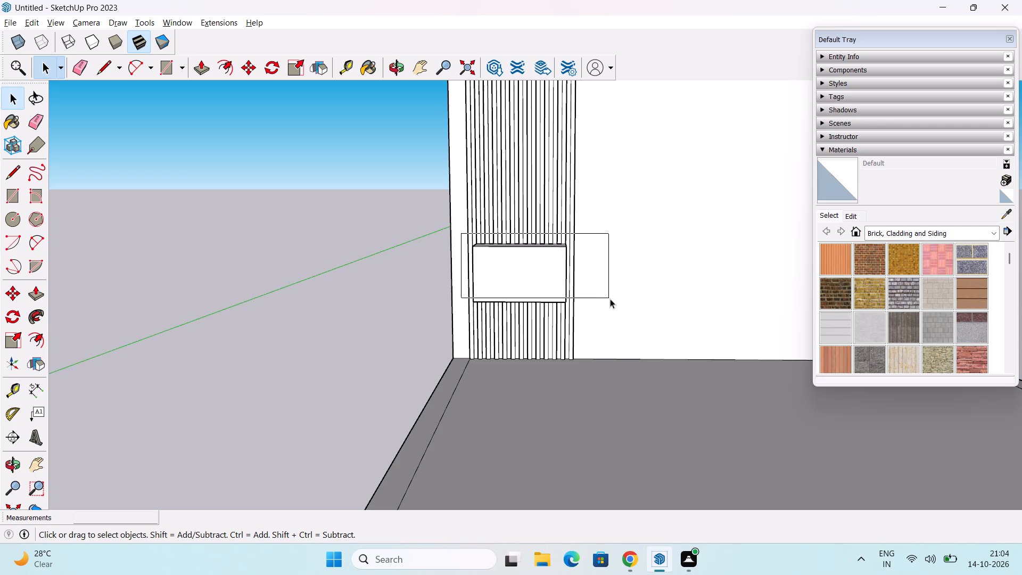
{"action": "left_click_drag", "start_coordinate": [610, 299], "coordinate": [615, 317]}
{"action": "middle_click_drag", "start_coordinate": [496, 272], "coordinate": [503, 398]}
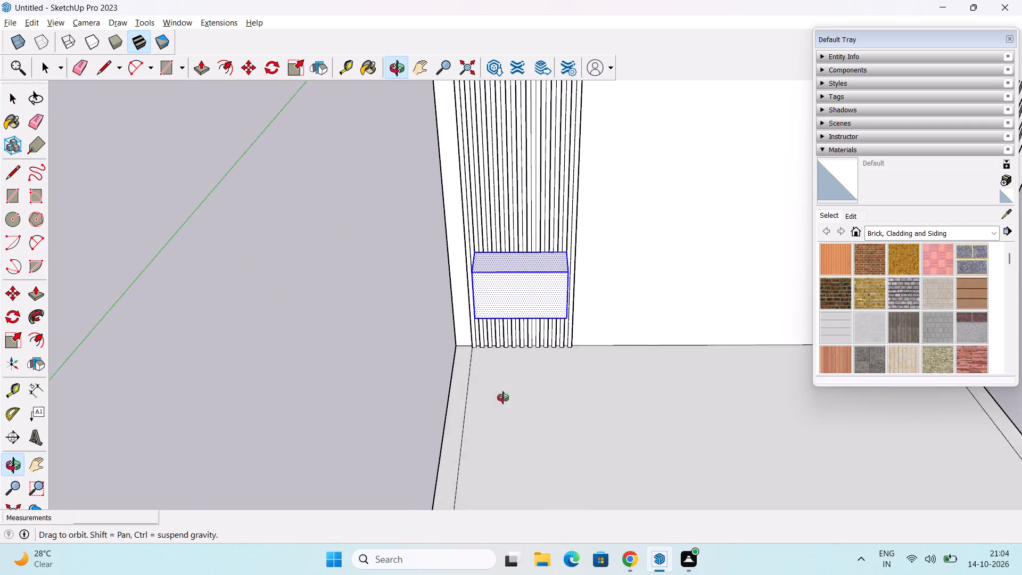
{"action": "middle_click_drag", "start_coordinate": [503, 398], "coordinate": [594, 261]}
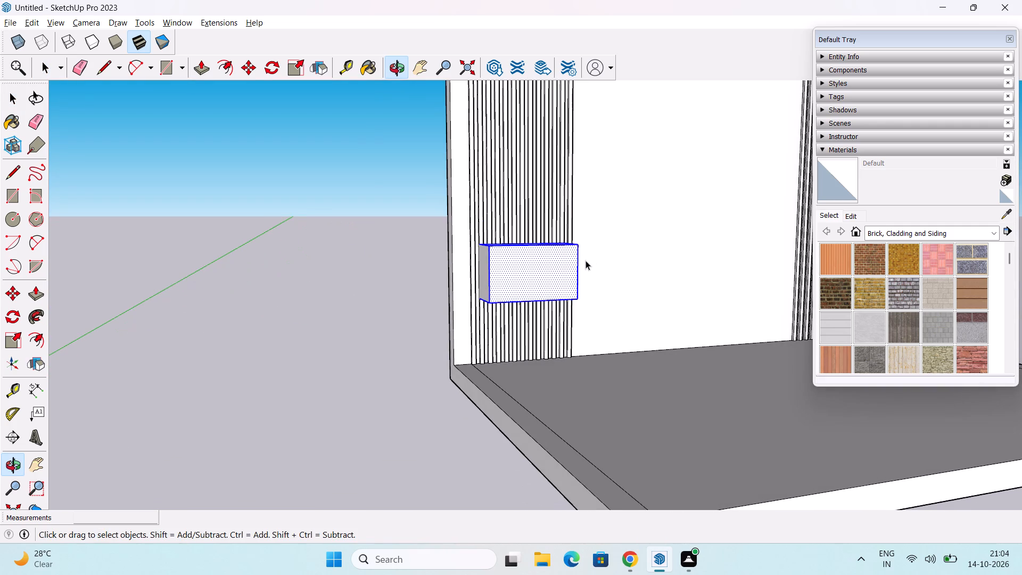
{"action": "key", "text": "m"}
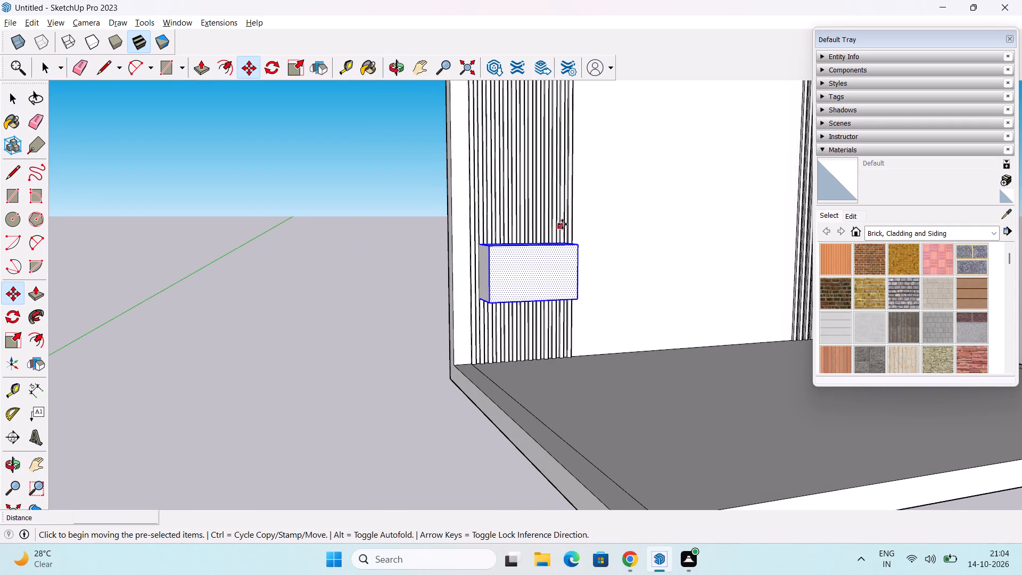
{"action": "scroll", "coordinate": [533, 253], "scroll_direction": "up", "scroll_amount": 3}
{"action": "middle_click_drag", "start_coordinate": [481, 252], "coordinate": [493, 259]}
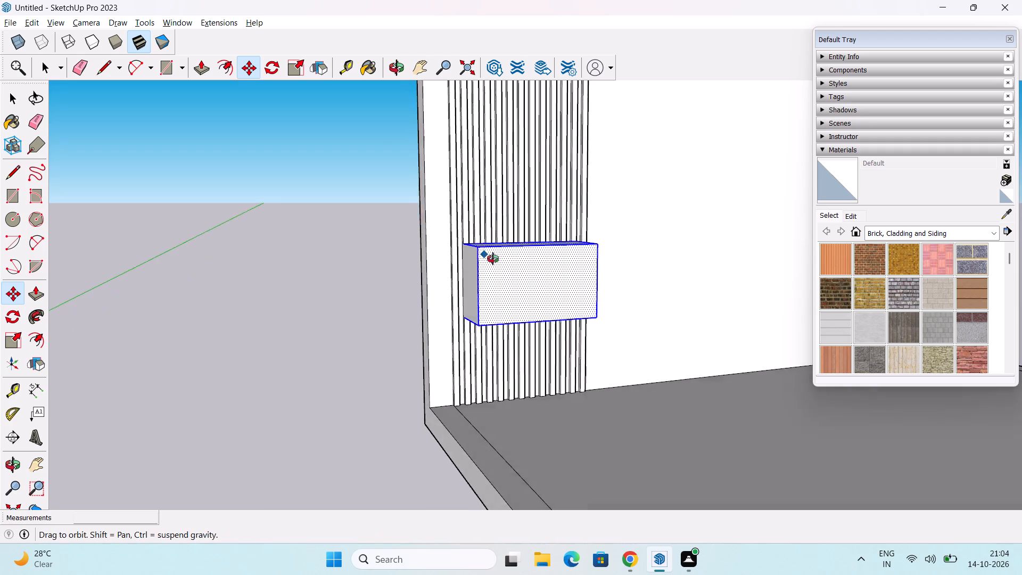
{"action": "middle_click_drag", "start_coordinate": [493, 259], "coordinate": [513, 304]}
{"action": "scroll", "coordinate": [462, 270], "scroll_direction": "up", "scroll_amount": 4}
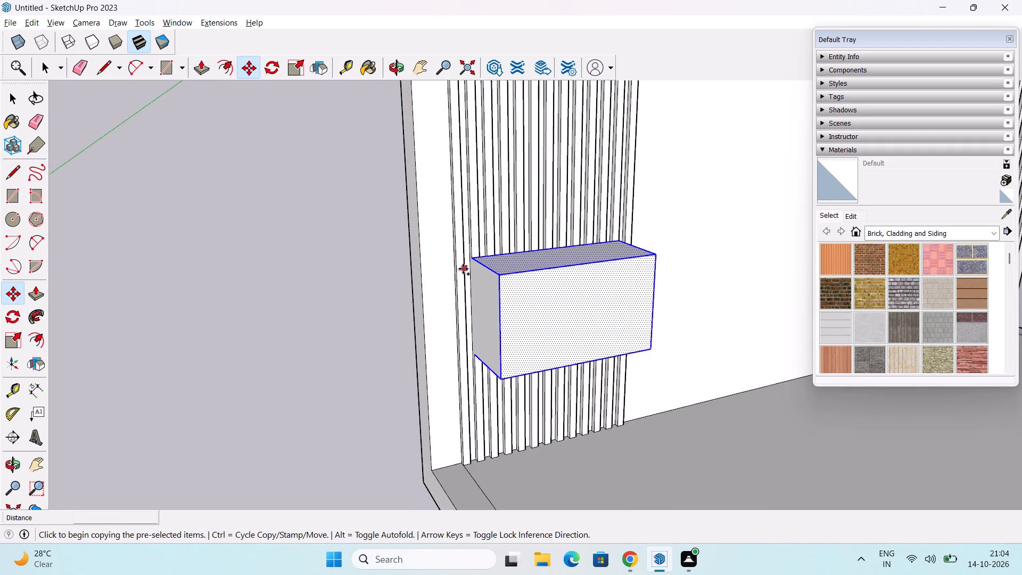
{"action": "scroll", "coordinate": [463, 269], "scroll_direction": "up", "scroll_amount": 3}
{"action": "middle_click_drag", "start_coordinate": [466, 265], "coordinate": [397, 274]}
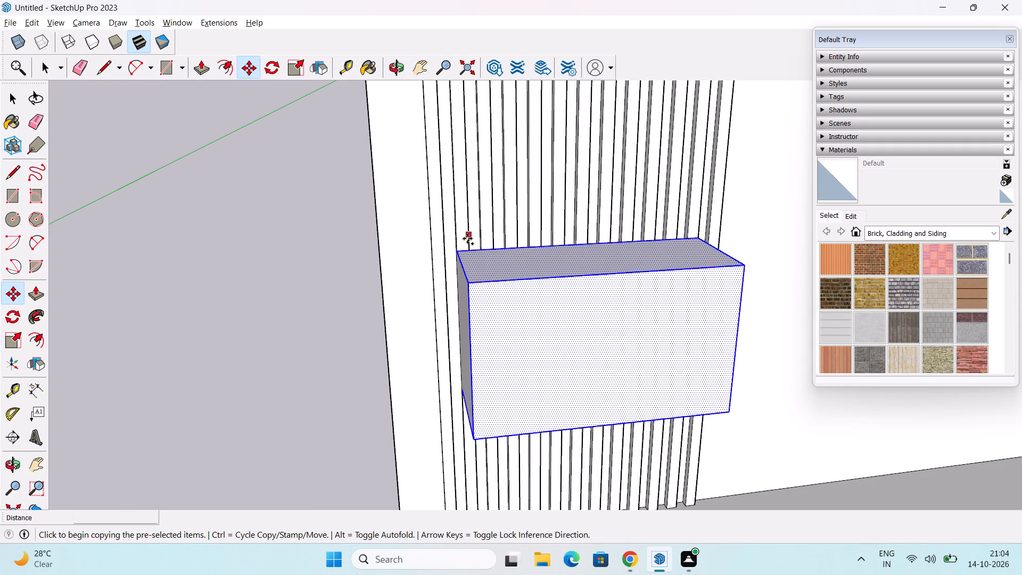
{"action": "left_click", "coordinate": [455, 254]}
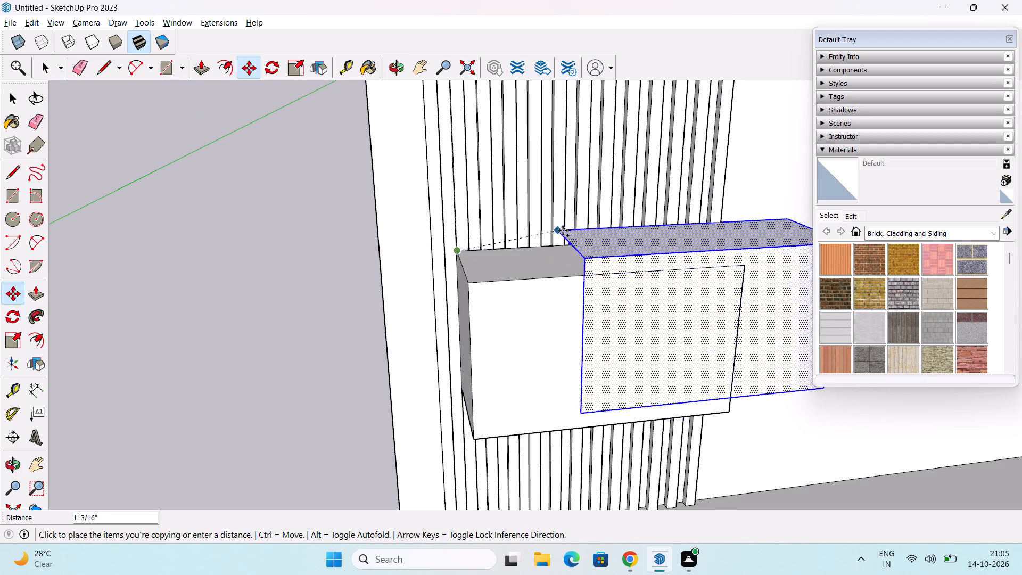
{"action": "scroll", "coordinate": [563, 234], "scroll_direction": "down", "scroll_amount": 1}
{"action": "middle_click_drag", "start_coordinate": [563, 236], "coordinate": [269, 309], "text": "shift"}
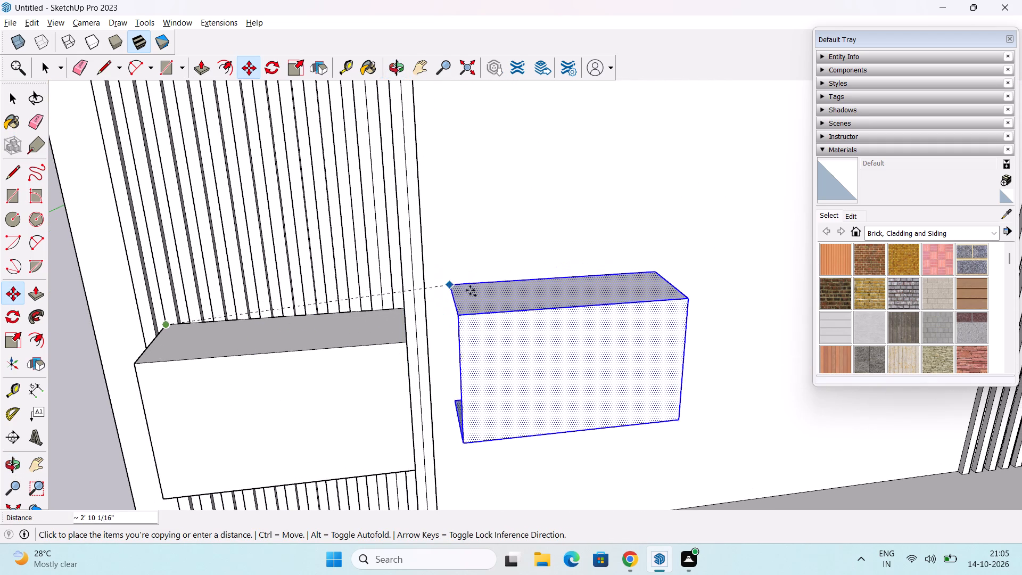
{"action": "middle_click_drag", "start_coordinate": [502, 293], "coordinate": [208, 289]}
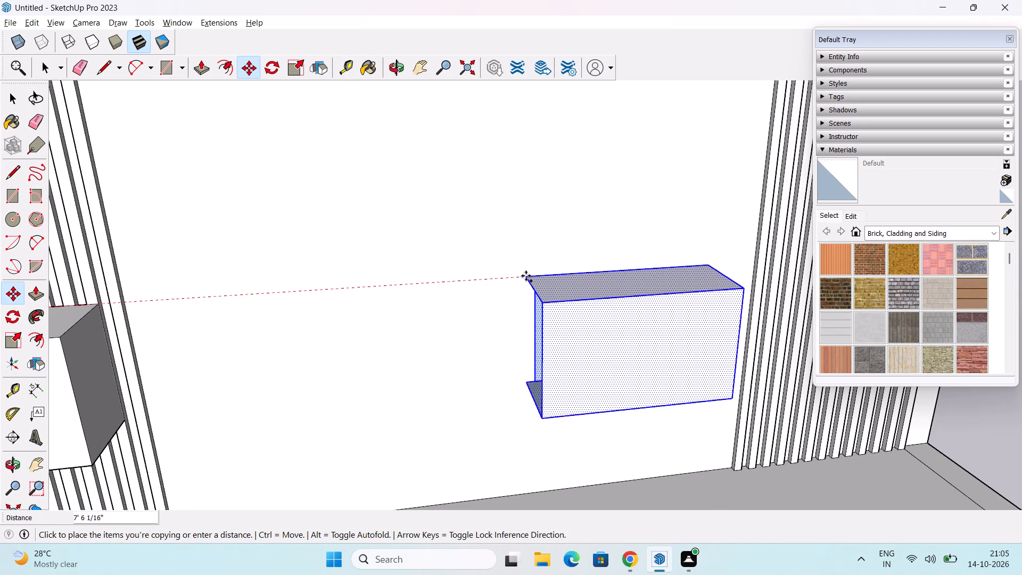
{"action": "middle_click_drag", "start_coordinate": [528, 275], "coordinate": [259, 266]}
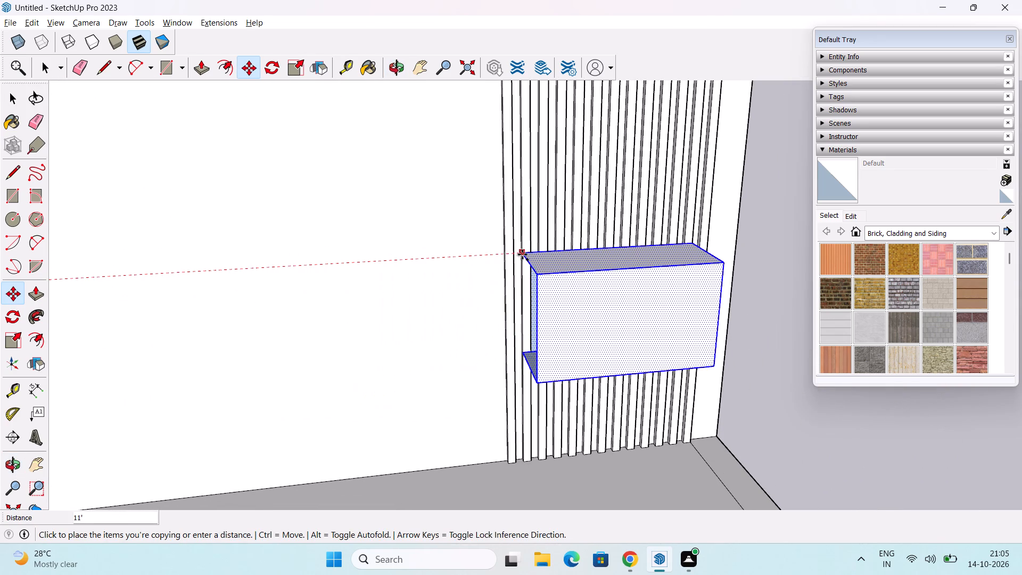
{"action": "scroll", "coordinate": [522, 254], "scroll_direction": "up", "scroll_amount": 7}
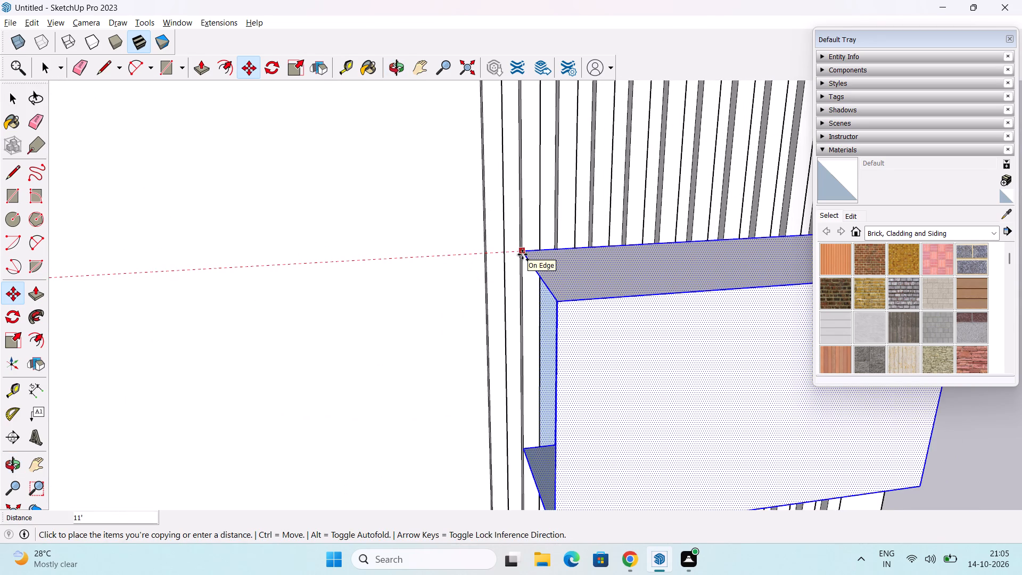
{"action": "left_click", "coordinate": [521, 254]}
Draw a rectangle between opposite corners of the right wall box's open inner side to close it with a face.
{"action": "scroll", "coordinate": [521, 254], "scroll_direction": "down", "scroll_amount": 5}
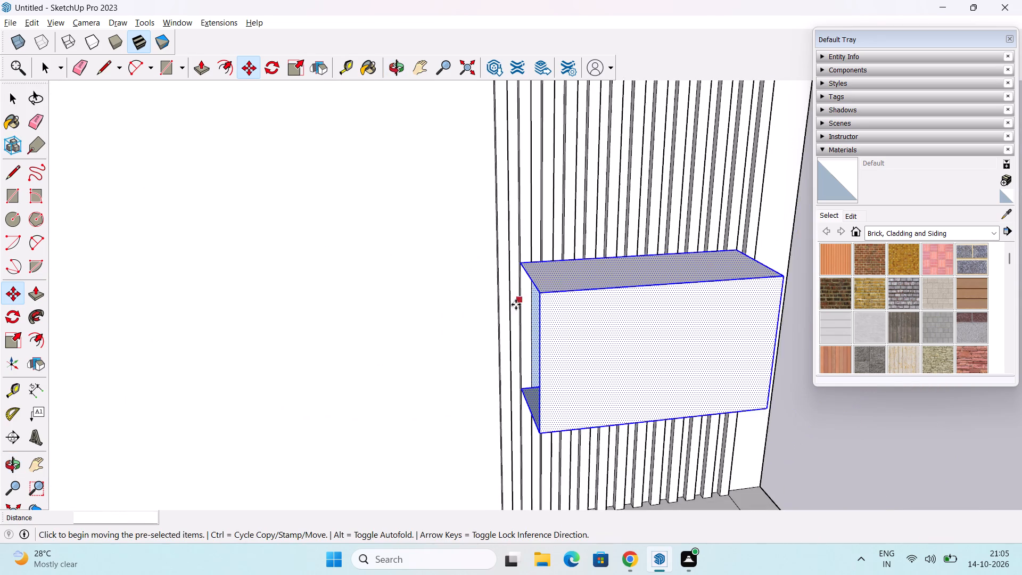
{"action": "middle_click_drag", "start_coordinate": [494, 332], "coordinate": [681, 244]}
{"action": "key", "text": "space"}
{"action": "left_click_drag", "start_coordinate": [14, 197], "coordinate": [21, 195]}
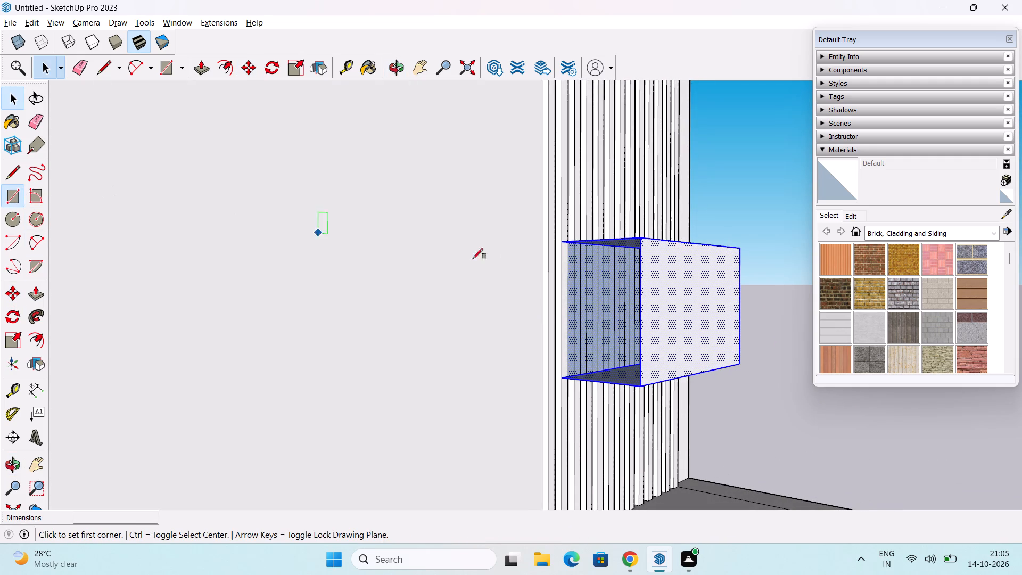
{"action": "scroll", "coordinate": [560, 258], "scroll_direction": "up", "scroll_amount": 4}
{"action": "left_click", "coordinate": [564, 238]}
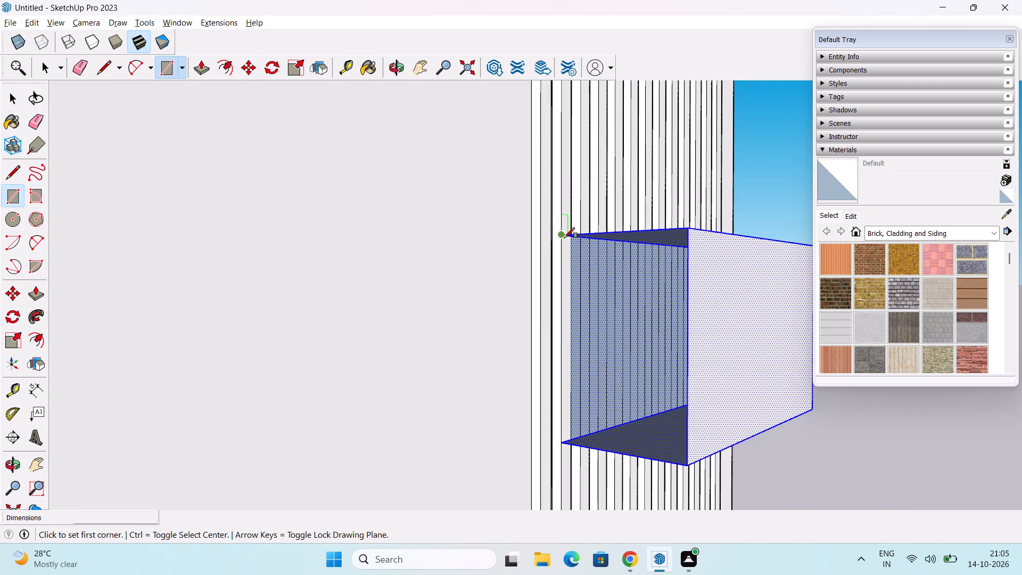
{"action": "left_click", "coordinate": [690, 462]}
{"action": "scroll", "coordinate": [692, 449], "scroll_direction": "down", "scroll_amount": 3}
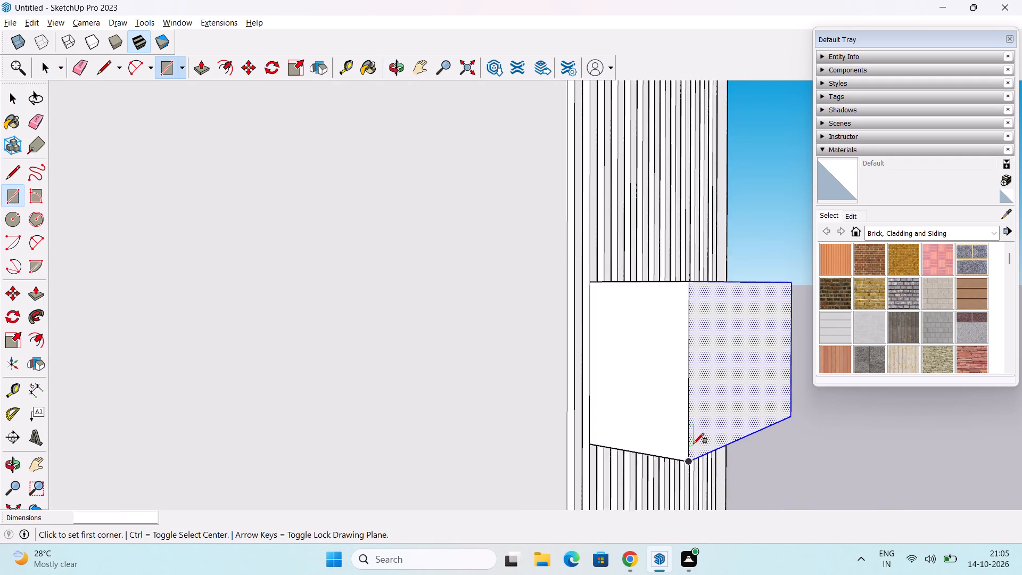
{"action": "middle_click_drag", "start_coordinate": [674, 443], "coordinate": [370, 407]}
{"action": "middle_click_drag", "start_coordinate": [589, 373], "coordinate": [362, 413]}
{"action": "key", "text": "space"}
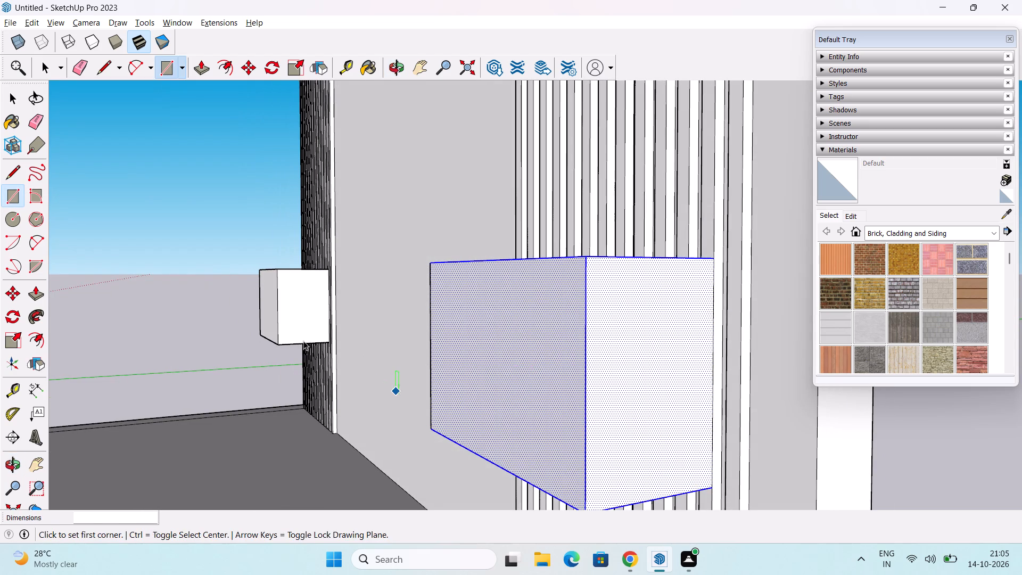
{"action": "left_click", "coordinate": [191, 318]}
Examine the back wall with both wall boxes from the front and at an angle.
{"action": "scroll", "coordinate": [277, 286], "scroll_direction": "down", "scroll_amount": 3}
{"action": "middle_click_drag", "start_coordinate": [368, 330], "coordinate": [574, 368]}
{"action": "scroll", "coordinate": [575, 360], "scroll_direction": "down", "scroll_amount": 2}
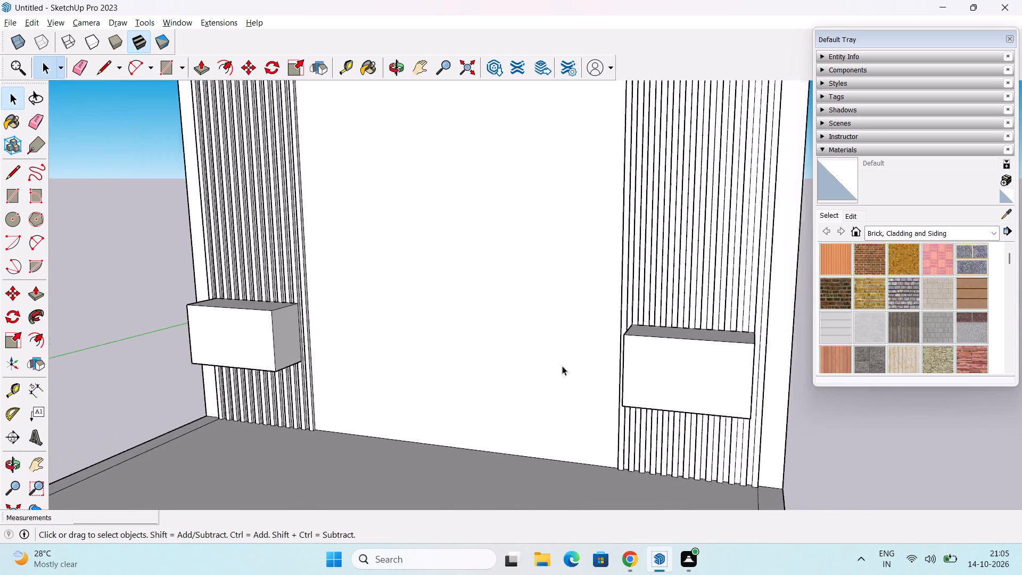
{"action": "scroll", "coordinate": [562, 366], "scroll_direction": "down", "scroll_amount": 2}
{"action": "scroll", "coordinate": [359, 339], "scroll_direction": "down", "scroll_amount": 3}
{"action": "middle_click_drag", "start_coordinate": [352, 366], "coordinate": [461, 331]}
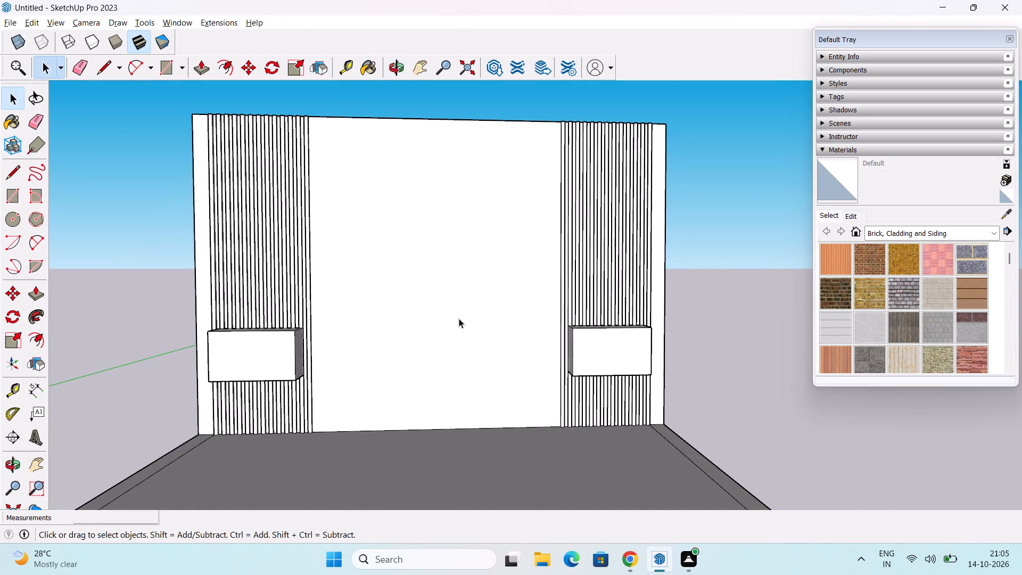
{"action": "middle_click_drag", "start_coordinate": [458, 326], "coordinate": [443, 318]}
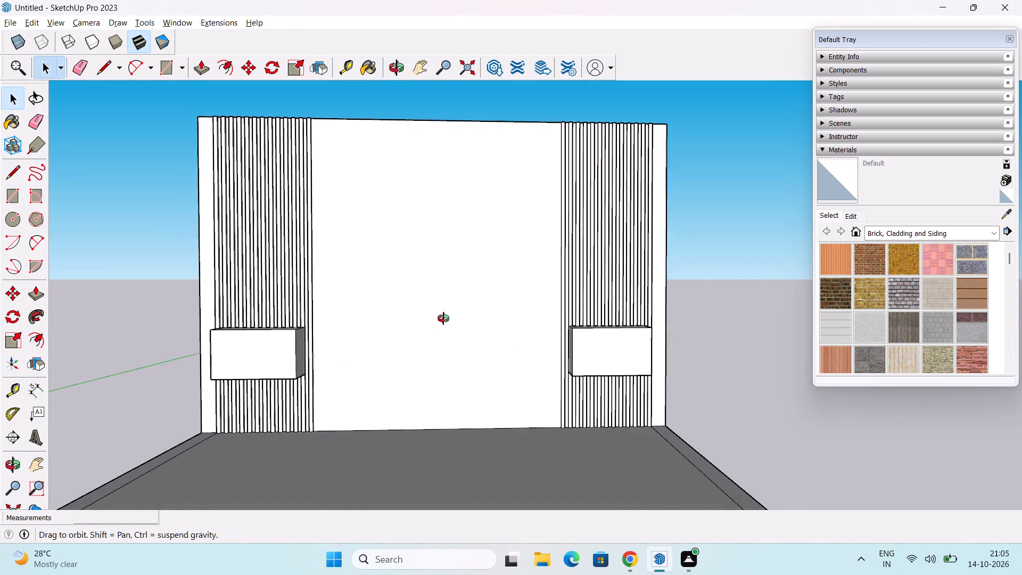
{"action": "middle_click_drag", "start_coordinate": [443, 318], "coordinate": [476, 323]}
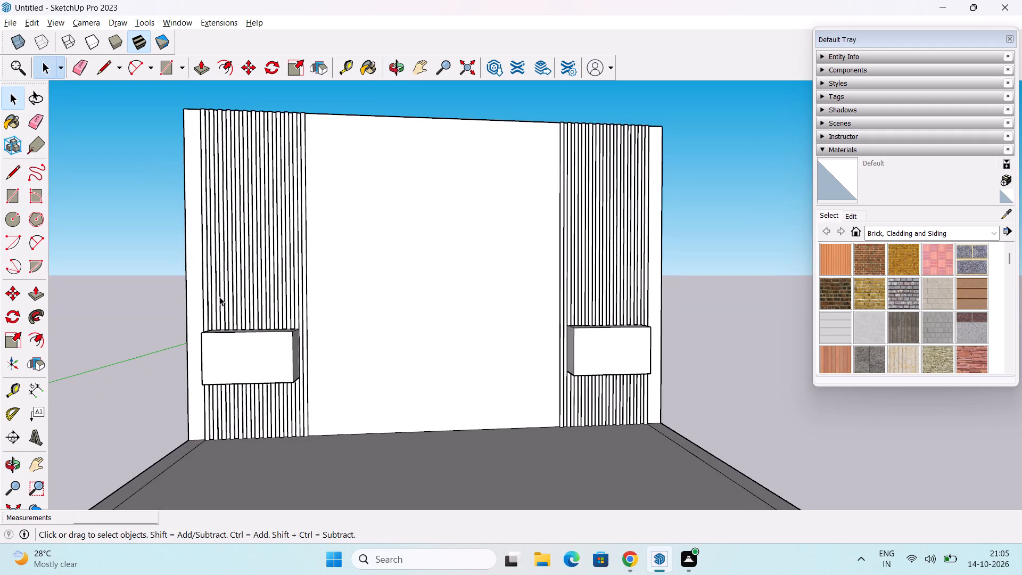
{"action": "middle_click_drag", "start_coordinate": [211, 301], "coordinate": [301, 284]}
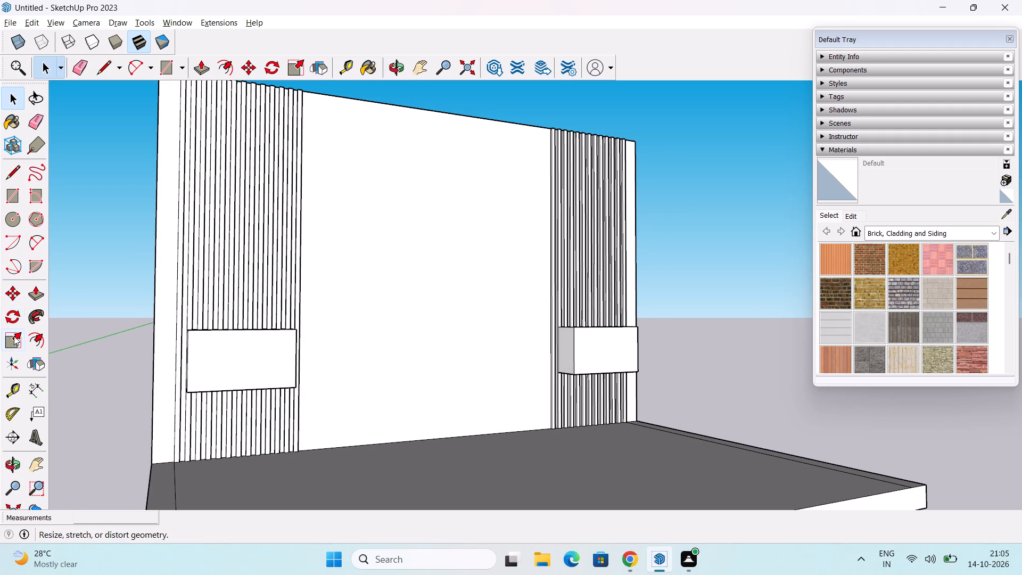
Offset the outline of the left wall box's front face inward by 1".
{"action": "left_click_drag", "start_coordinate": [13, 344], "coordinate": [24, 340]}
{"action": "key", "text": "space"}
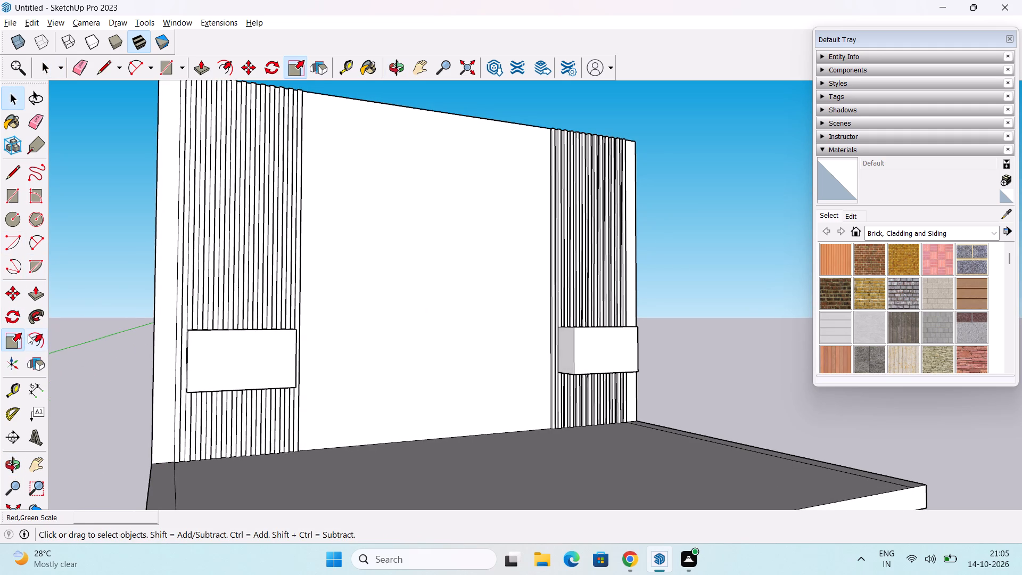
{"action": "left_click_drag", "start_coordinate": [39, 343], "coordinate": [52, 338]}
{"action": "scroll", "coordinate": [177, 364], "scroll_direction": "up", "scroll_amount": 4}
{"action": "middle_click_drag", "start_coordinate": [197, 351], "coordinate": [193, 403]}
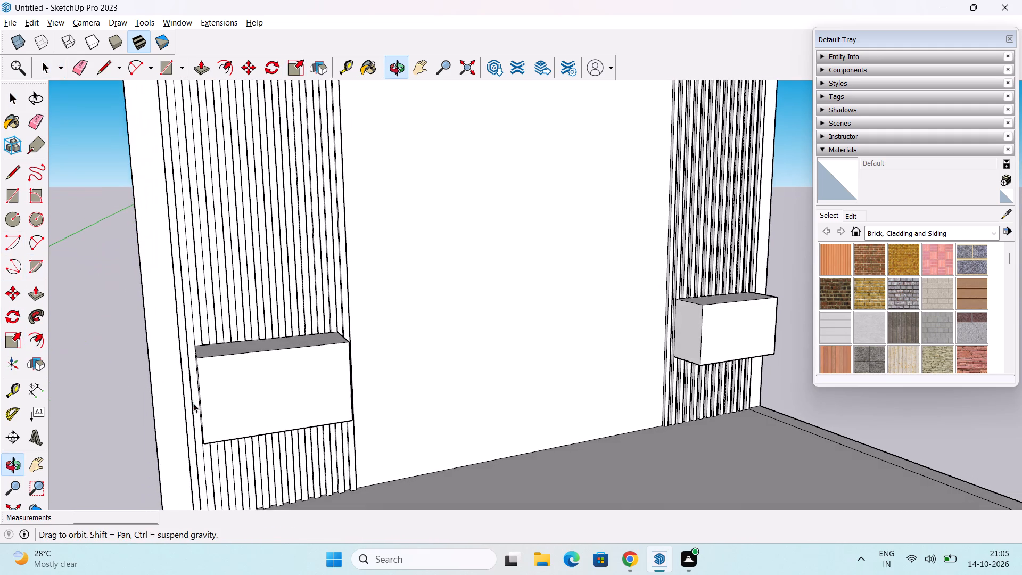
{"action": "middle_click_drag", "start_coordinate": [193, 403], "coordinate": [195, 404]}
{"action": "left_click_drag", "start_coordinate": [34, 340], "coordinate": [40, 341]}
{"action": "scroll", "coordinate": [155, 391], "scroll_direction": "up", "scroll_amount": 3}
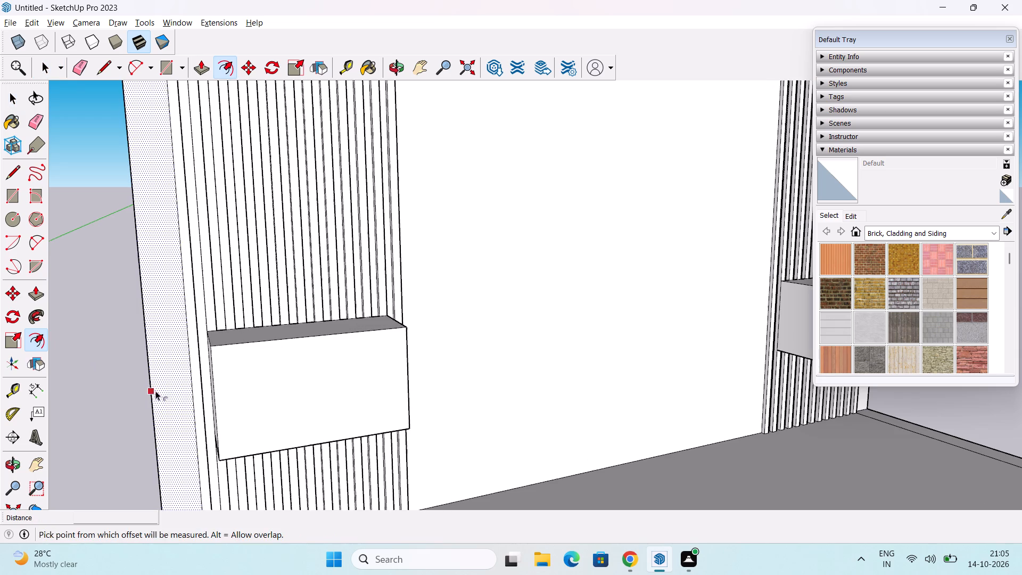
{"action": "middle_click_drag", "start_coordinate": [194, 391], "coordinate": [221, 364]}
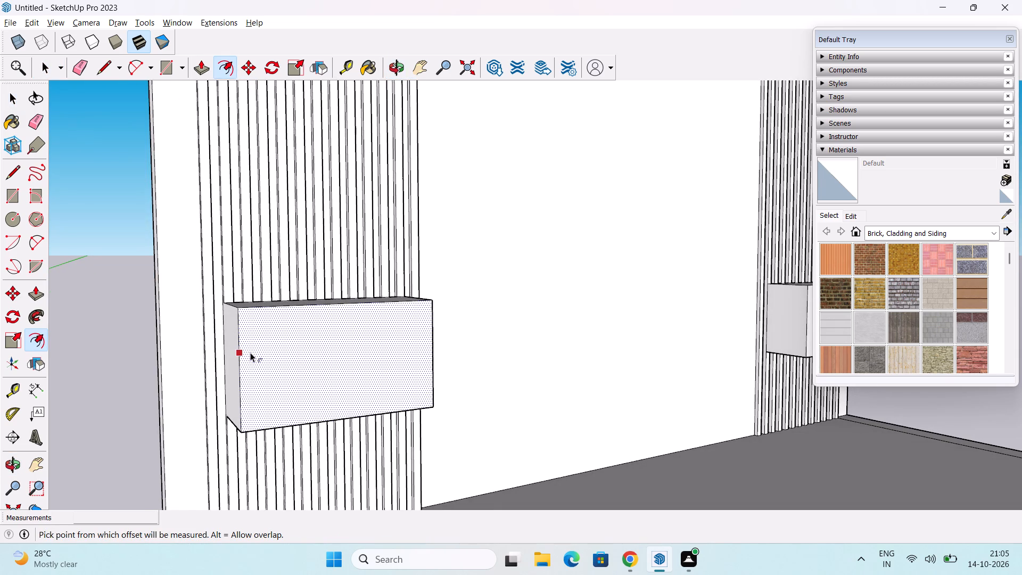
{"action": "left_click", "coordinate": [250, 352]}
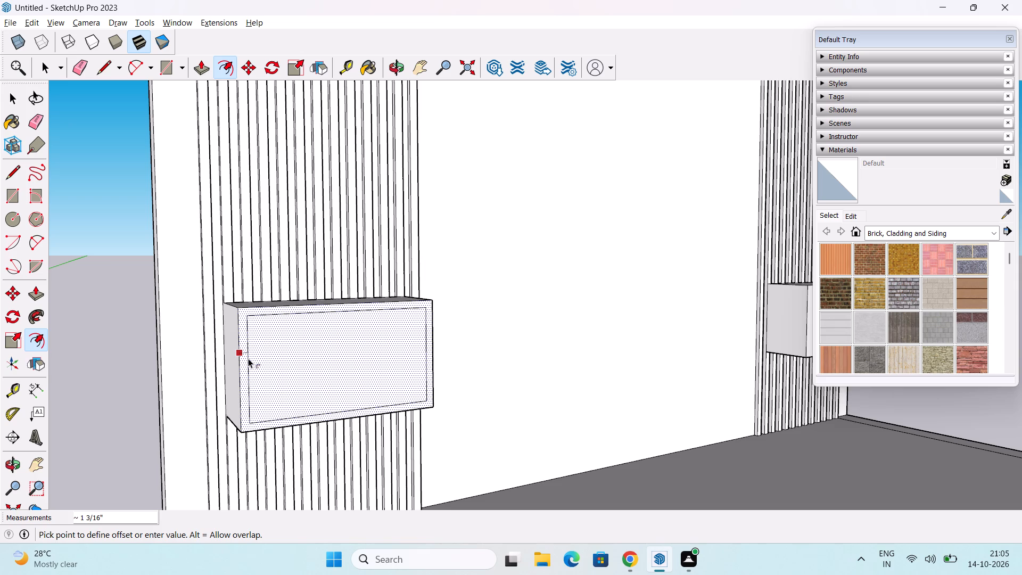
{"action": "type", "text": "2\""}
{"action": "key", "text": "Return"}
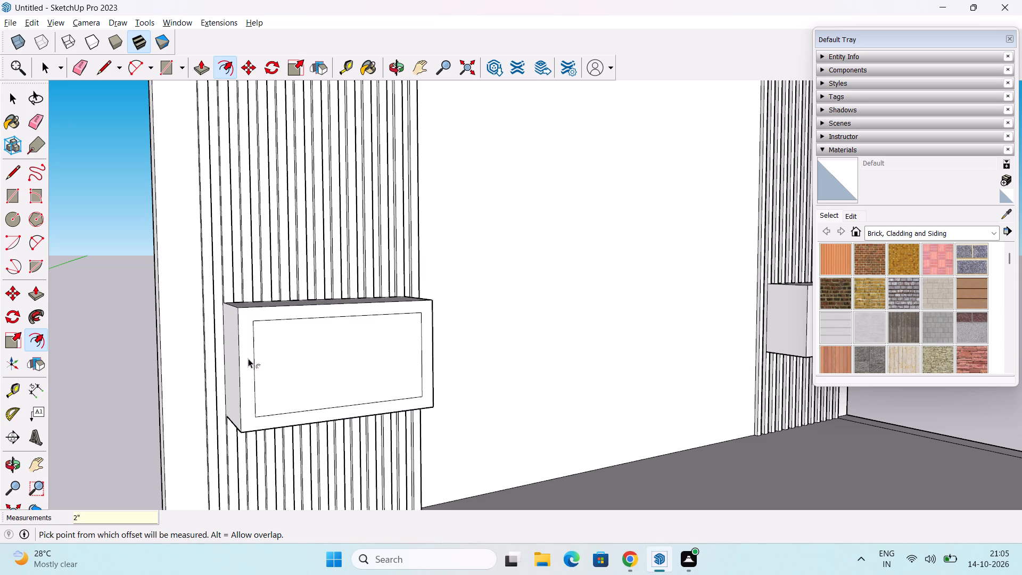
{"action": "type", "text": "1\""}
{"action": "key", "text": "Return"}
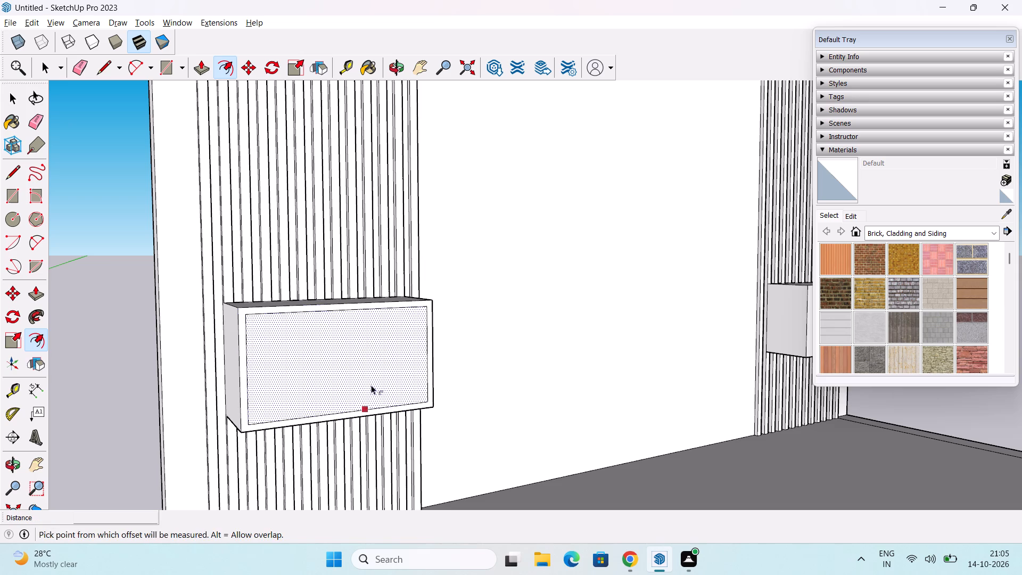
Move the bottom edge of the left box's inset outline 1" down onto the box's lower front edge.
{"action": "key", "text": "space"}
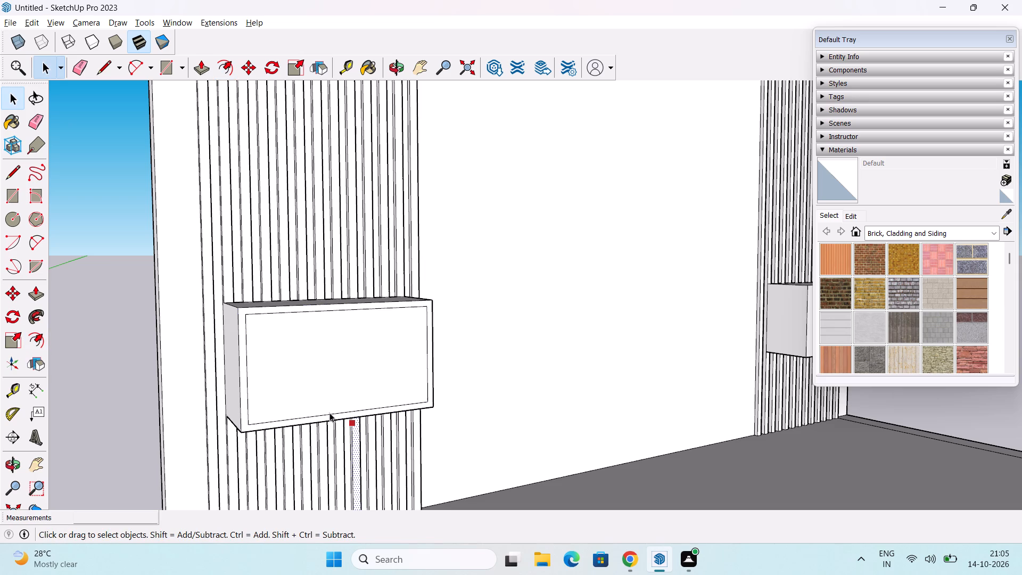
{"action": "left_click", "coordinate": [329, 413]}
{"action": "key", "text": "m"}
{"action": "scroll", "coordinate": [329, 413], "scroll_direction": "up", "scroll_amount": 6}
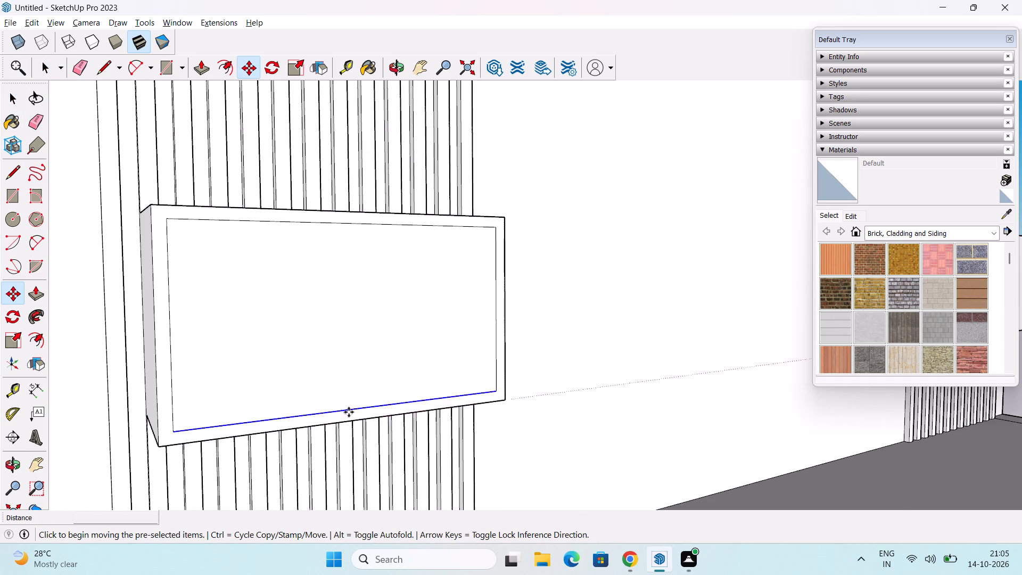
{"action": "left_click", "coordinate": [355, 409]}
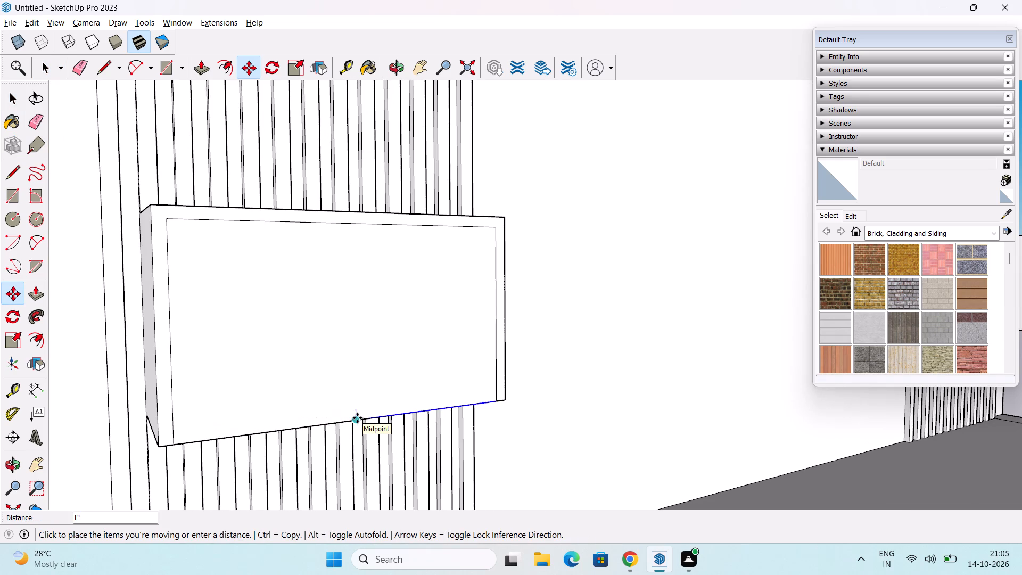
{"action": "left_click", "coordinate": [357, 418]}
Offset the outline of the right wall box's front face inward by 1".
{"action": "middle_click_drag", "start_coordinate": [309, 428], "coordinate": [449, 396]}
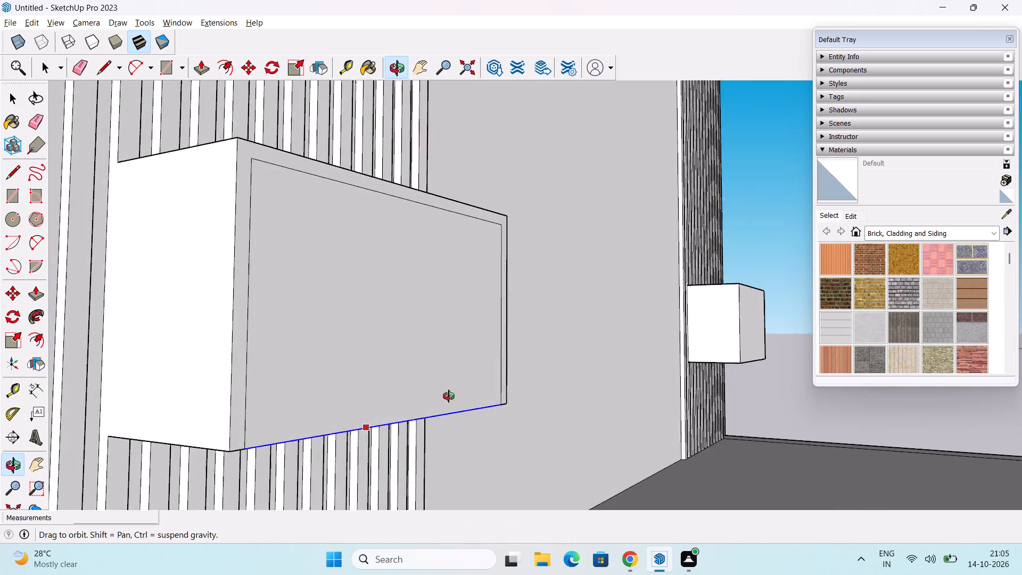
{"action": "middle_click_drag", "start_coordinate": [449, 396], "coordinate": [261, 414]}
{"action": "scroll", "coordinate": [295, 383], "scroll_direction": "down", "scroll_amount": 6}
{"action": "middle_click_drag", "start_coordinate": [425, 400], "coordinate": [283, 397], "text": "shift"}
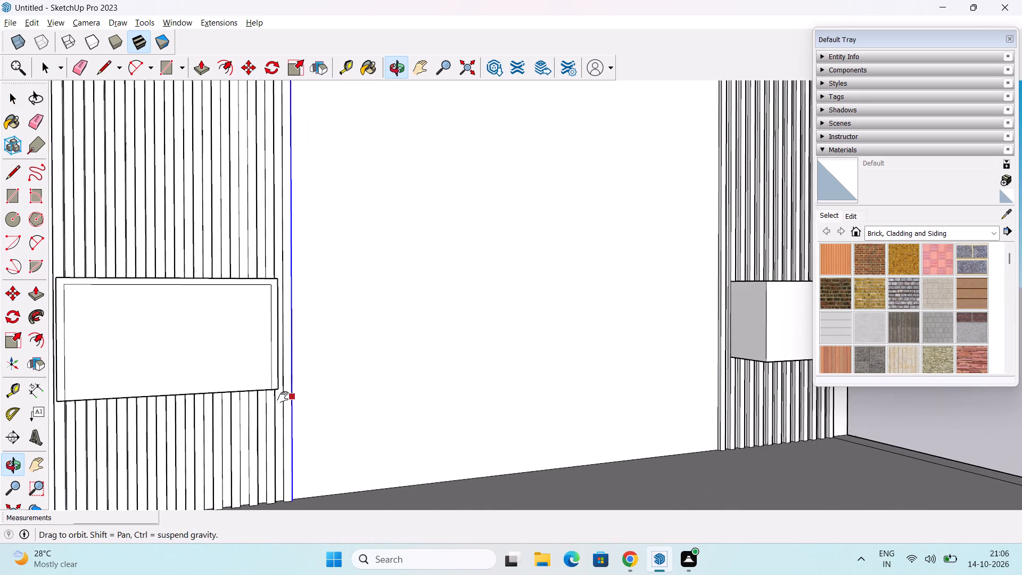
{"action": "middle_click_drag", "start_coordinate": [283, 397], "coordinate": [282, 397], "text": "shift"}
{"action": "key", "text": "space"}
{"action": "left_click_drag", "start_coordinate": [35, 344], "coordinate": [51, 339]}
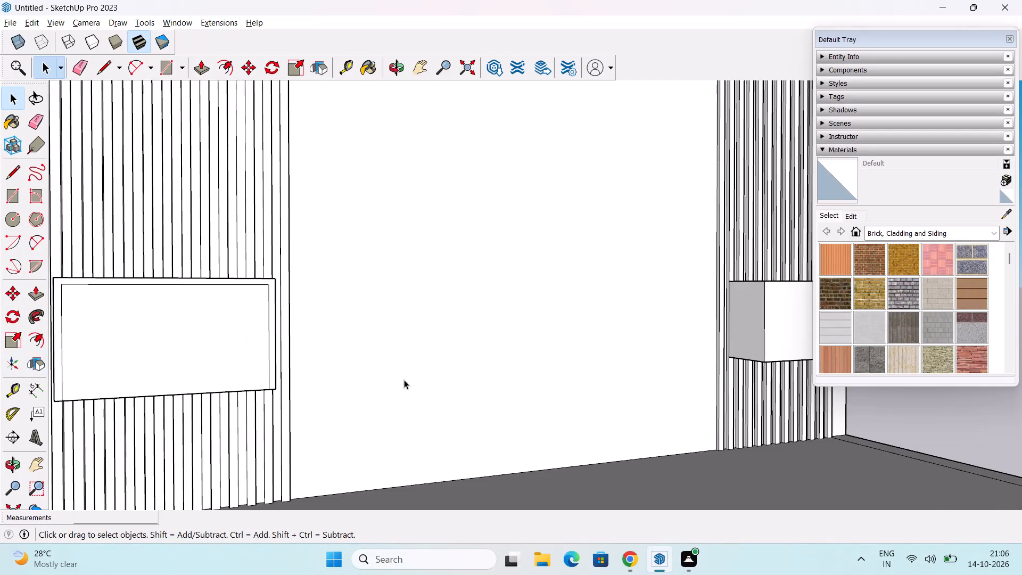
{"action": "middle_click_drag", "start_coordinate": [403, 380], "coordinate": [283, 405]}
{"action": "middle_click_drag", "start_coordinate": [591, 382], "coordinate": [412, 398]}
{"action": "scroll", "coordinate": [676, 376], "scroll_direction": "up", "scroll_amount": 2}
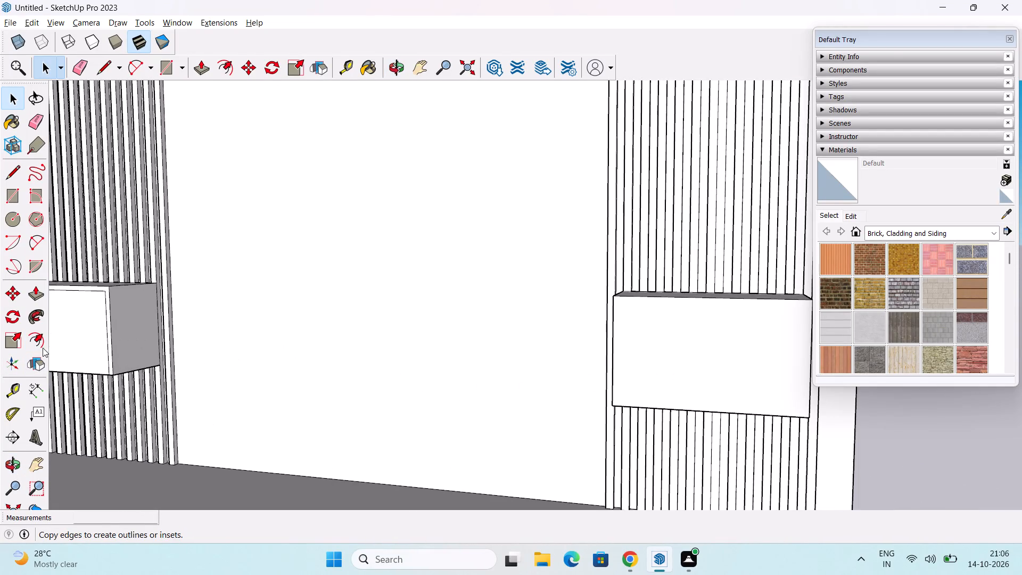
{"action": "left_click", "coordinate": [40, 337]}
{"action": "left_click", "coordinate": [616, 366]}
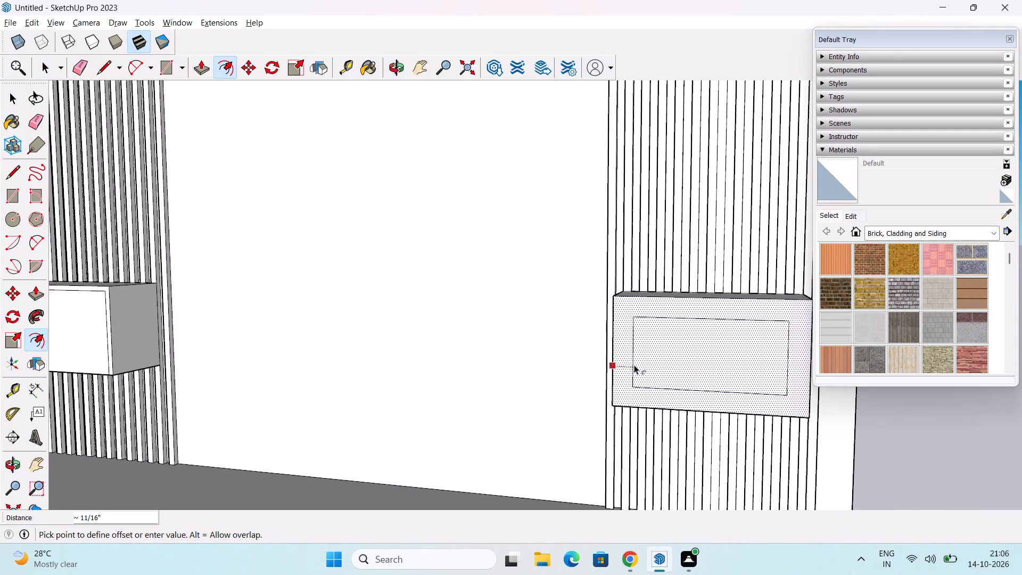
{"action": "type", "text": "1\""}
{"action": "key", "text": "Return"}
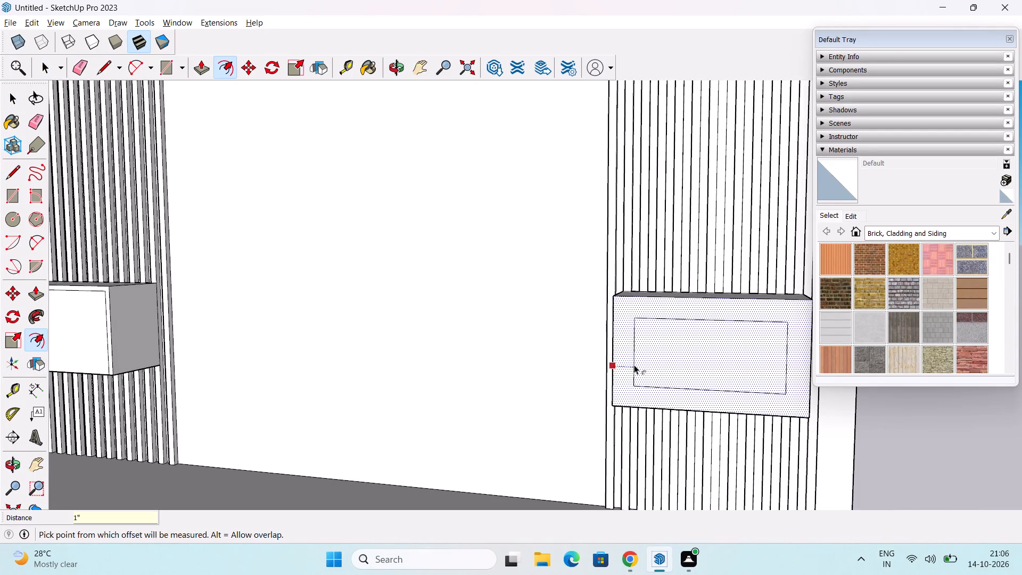
Move the bottom edge of the right box's inset outline down onto the box's lower front edge.
{"action": "key", "text": "space"}
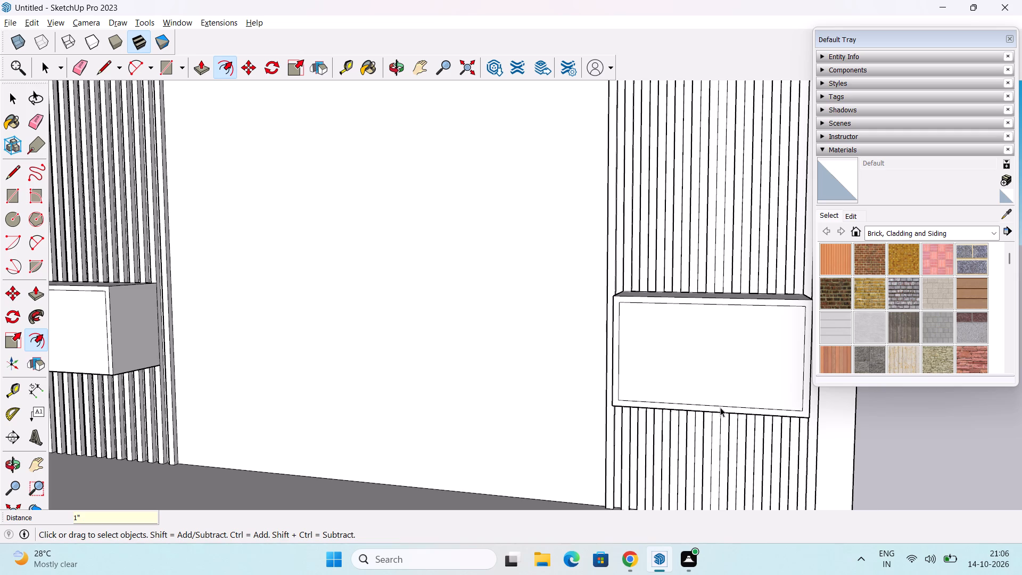
{"action": "left_click", "coordinate": [724, 405]}
{"action": "key", "text": "m"}
{"action": "scroll", "coordinate": [724, 405], "scroll_direction": "up", "scroll_amount": 3}
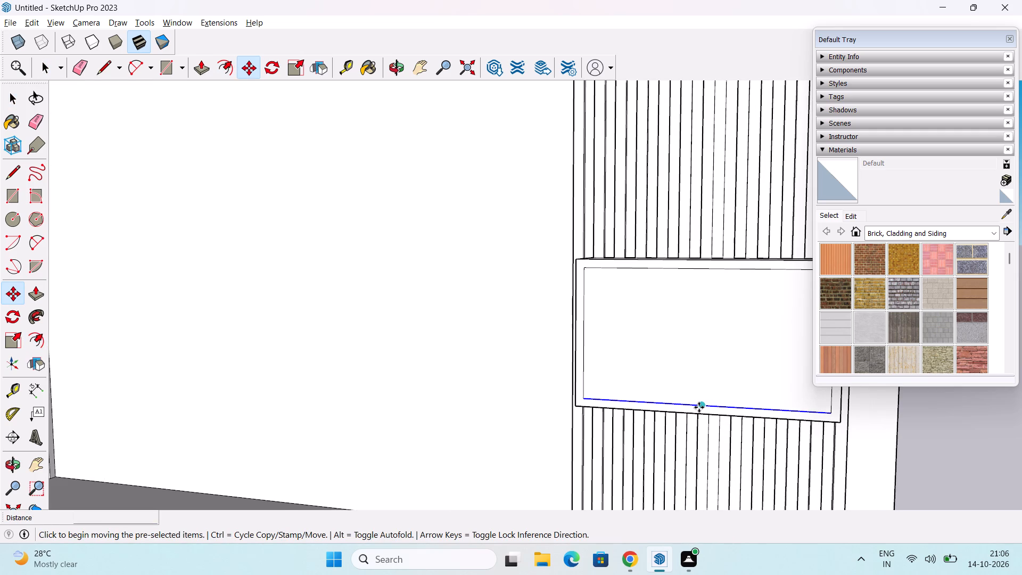
{"action": "left_click", "coordinate": [701, 406]}
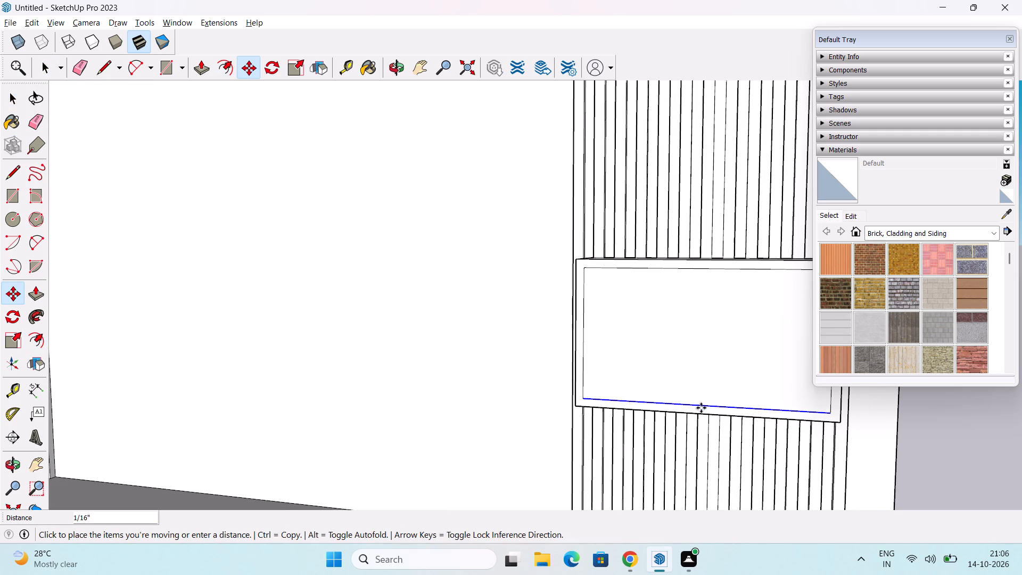
{"action": "left_click", "coordinate": [701, 416]}
{"action": "key", "text": "space"}
{"action": "scroll", "coordinate": [712, 410], "scroll_direction": "down", "scroll_amount": 3}
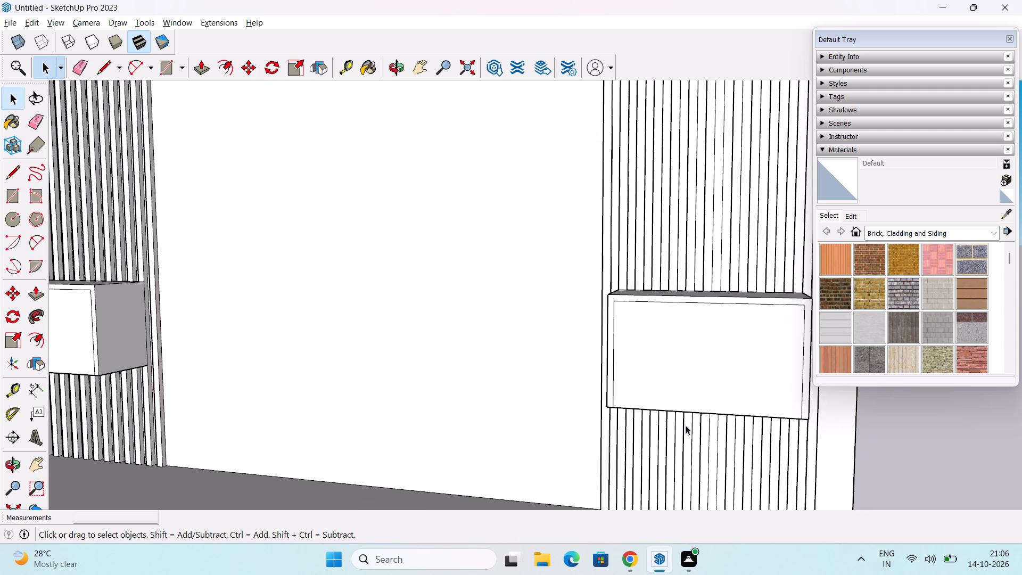
Push/Pull the inset front panel of the left wall box inward by 1".
{"action": "middle_click_drag", "start_coordinate": [620, 432], "coordinate": [705, 415]}
{"action": "scroll", "coordinate": [508, 389], "scroll_direction": "down", "scroll_amount": 3}
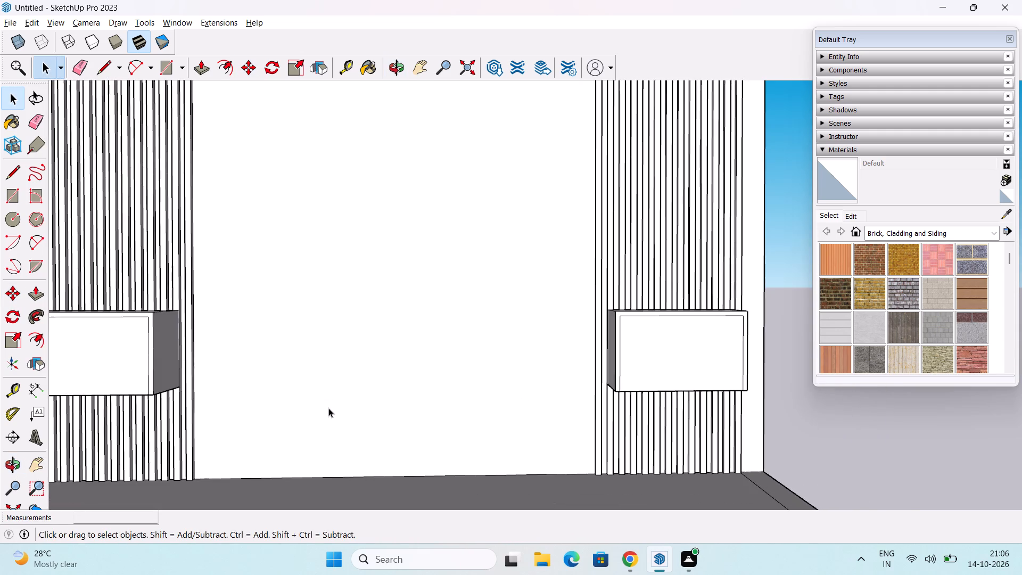
{"action": "middle_click_drag", "start_coordinate": [328, 407], "coordinate": [409, 390]}
{"action": "scroll", "coordinate": [359, 396], "scroll_direction": "down", "scroll_amount": 1}
{"action": "middle_click_drag", "start_coordinate": [359, 396], "coordinate": [476, 373], "text": "shift"}
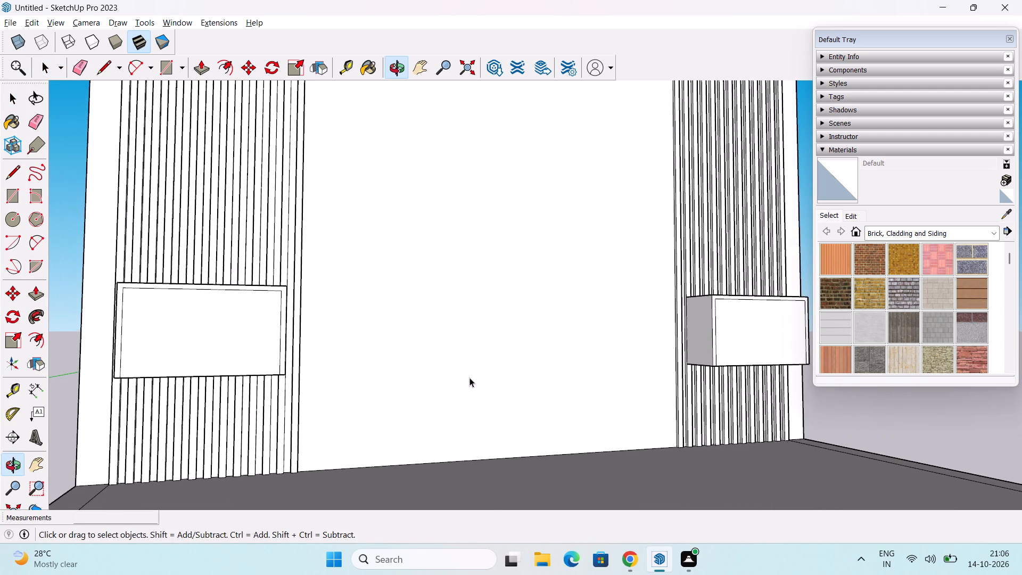
{"action": "middle_click_drag", "start_coordinate": [461, 382], "coordinate": [449, 422]}
{"action": "key", "text": "p"}
{"action": "left_click", "coordinate": [202, 363]}
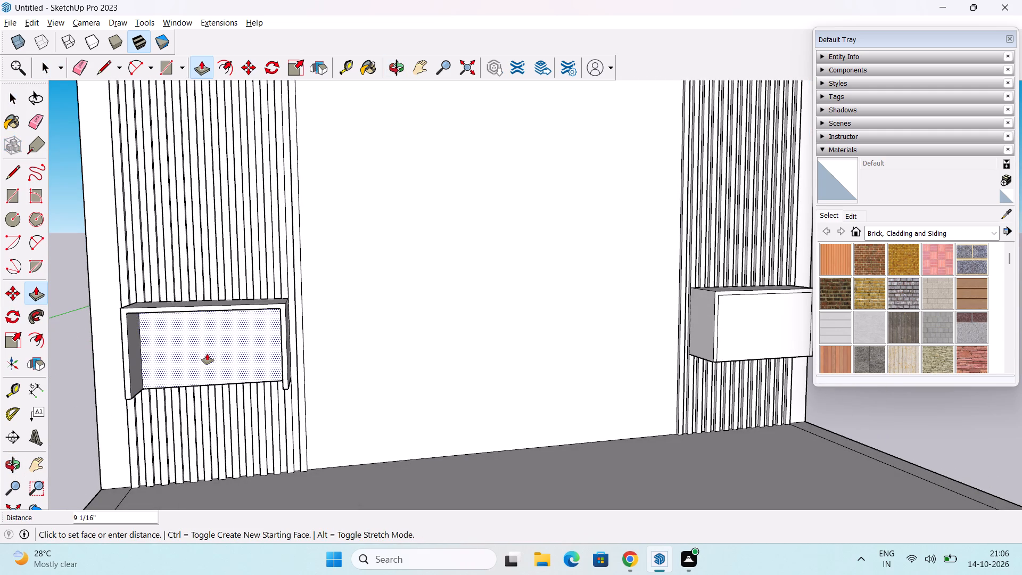
{"action": "type", "text": "1\""}
{"action": "key", "text": "Return"}
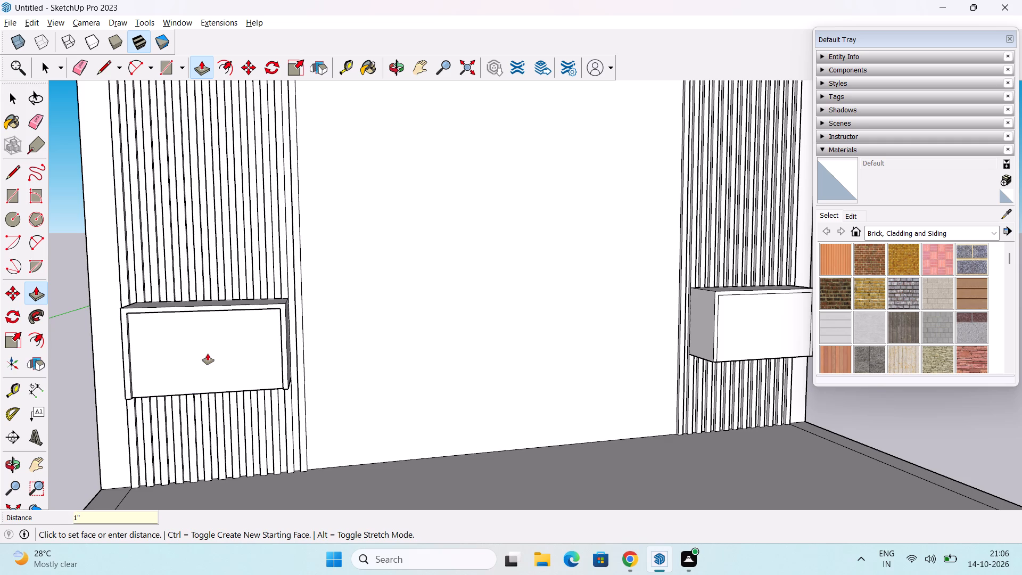
Repeat the 1" inward Push/Pull on the inset front panel of the right wall box.
{"action": "double_click", "coordinate": [735, 312]}
{"action": "middle_click_drag", "start_coordinate": [736, 331], "coordinate": [730, 313]}
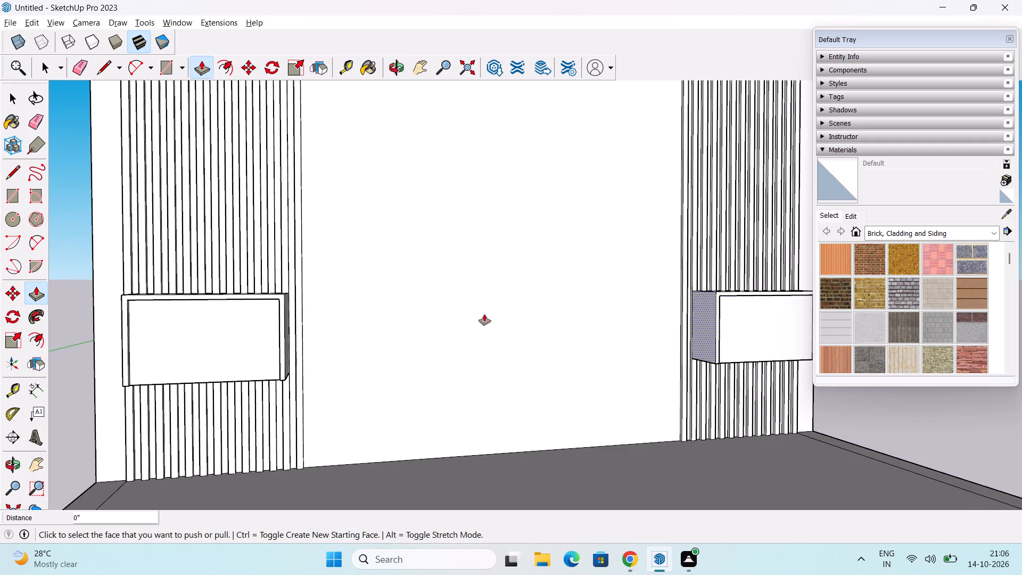
Paint the front and outer side of the left section's outermost strip with Formica Laminate Light from the Synthetic Surfaces materials.
{"action": "key", "text": "space"}
{"action": "scroll", "coordinate": [273, 313], "scroll_direction": "down", "scroll_amount": 6}
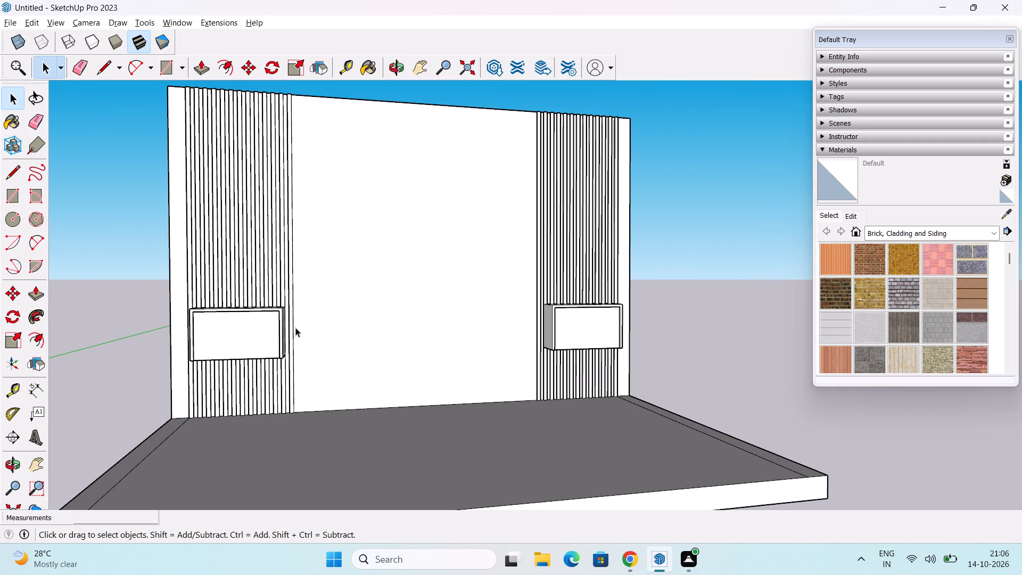
{"action": "middle_click_drag", "start_coordinate": [330, 348], "coordinate": [332, 321], "text": "shift"}
{"action": "scroll", "coordinate": [333, 315], "scroll_direction": "down", "scroll_amount": 2}
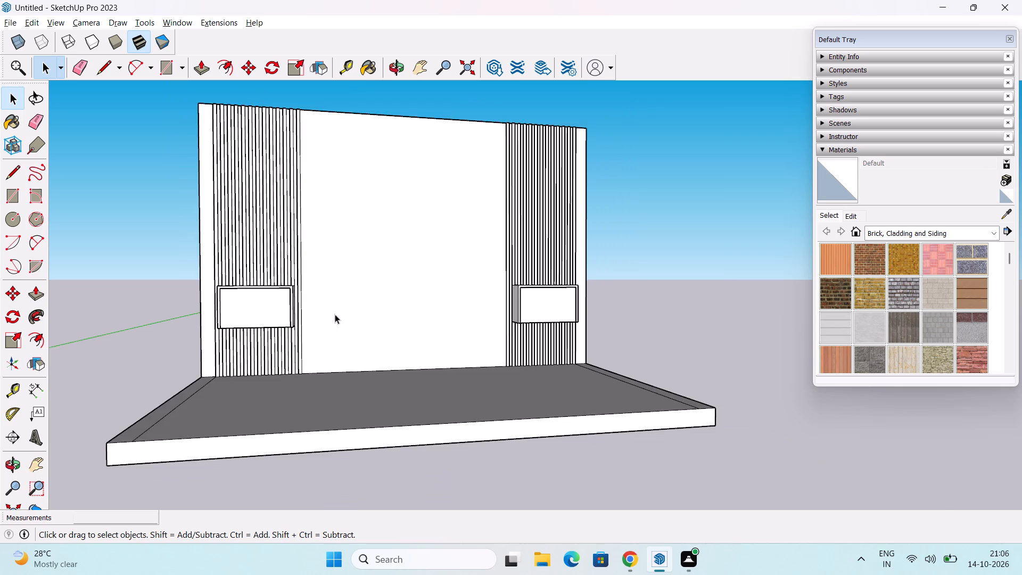
{"action": "scroll", "coordinate": [335, 314], "scroll_direction": "down", "scroll_amount": 2}
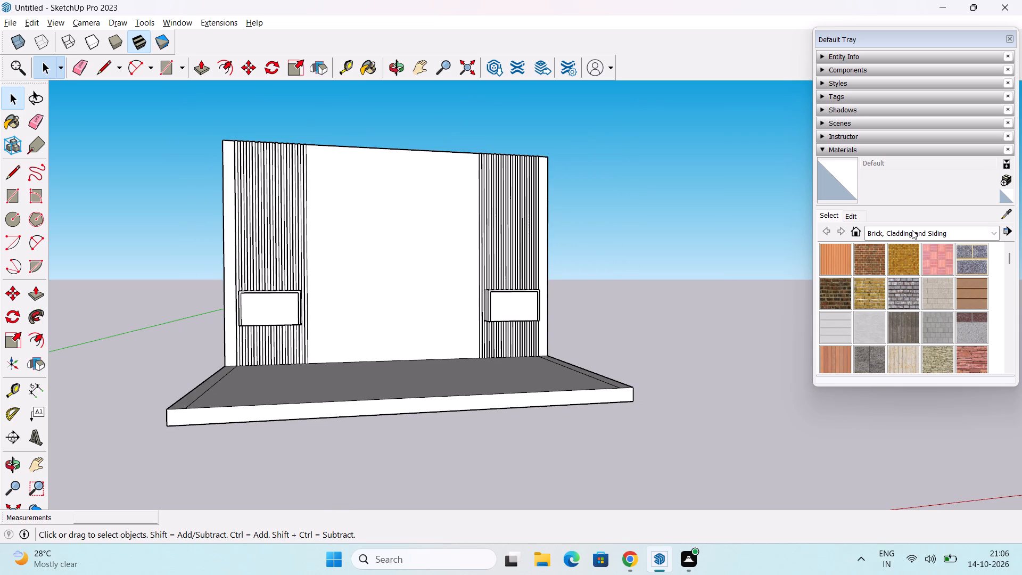
{"action": "left_click", "coordinate": [885, 228]}
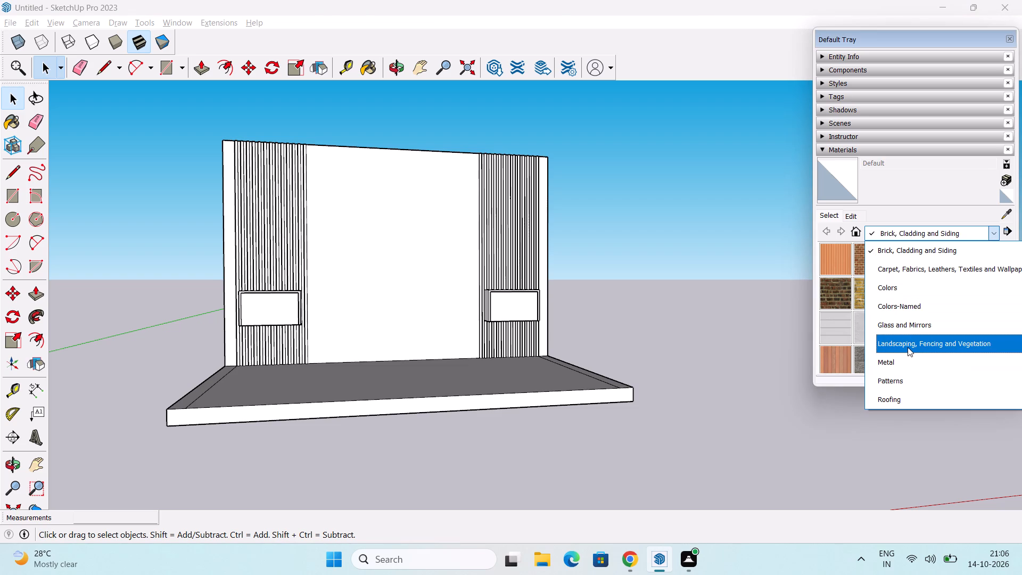
{"action": "scroll", "coordinate": [930, 336], "scroll_direction": "up", "scroll_amount": 1}
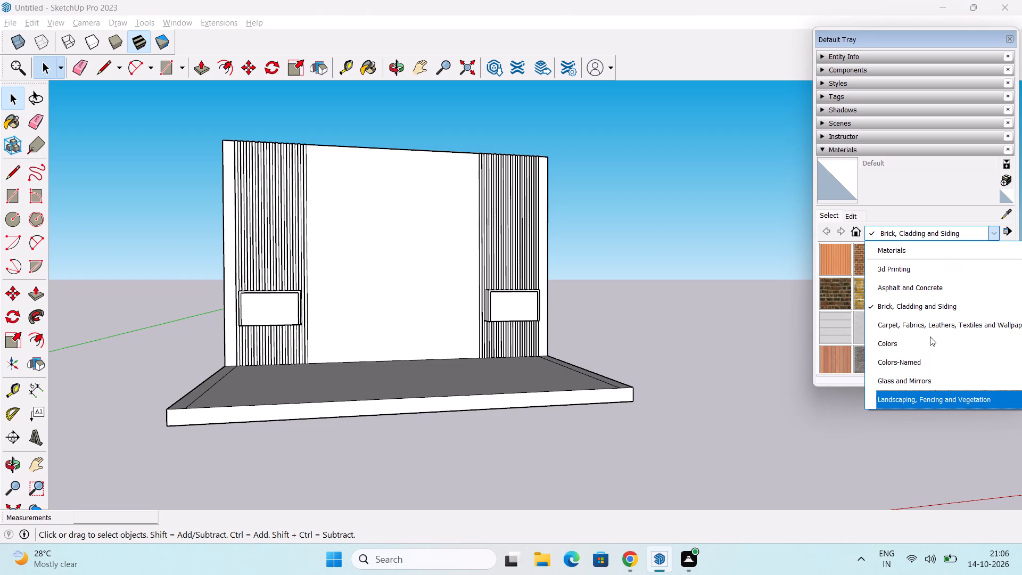
{"action": "scroll", "coordinate": [933, 336], "scroll_direction": "down", "scroll_amount": 3}
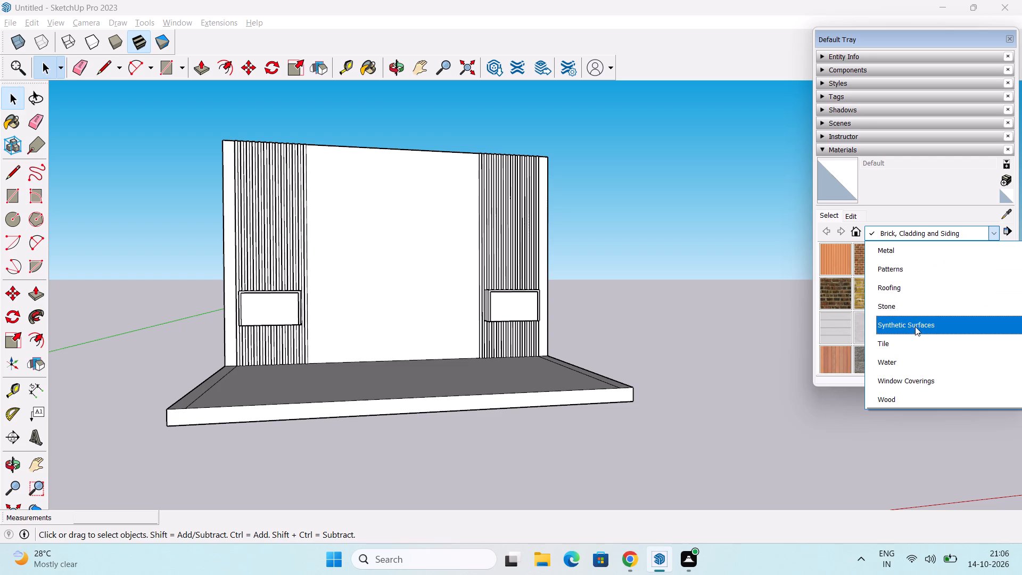
{"action": "left_click", "coordinate": [915, 326]}
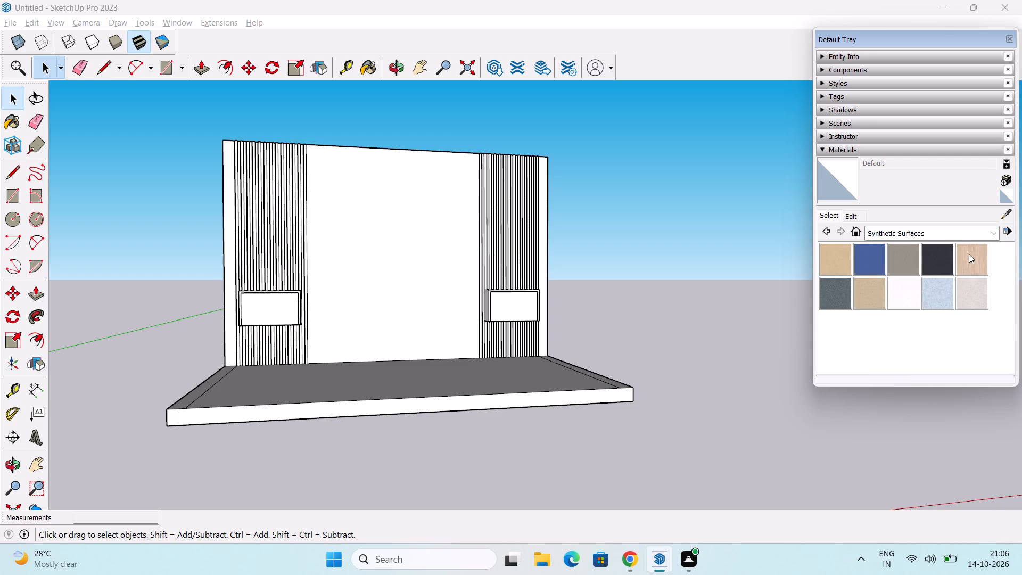
{"action": "left_click", "coordinate": [972, 257]}
{"action": "scroll", "coordinate": [248, 285], "scroll_direction": "up", "scroll_amount": 8}
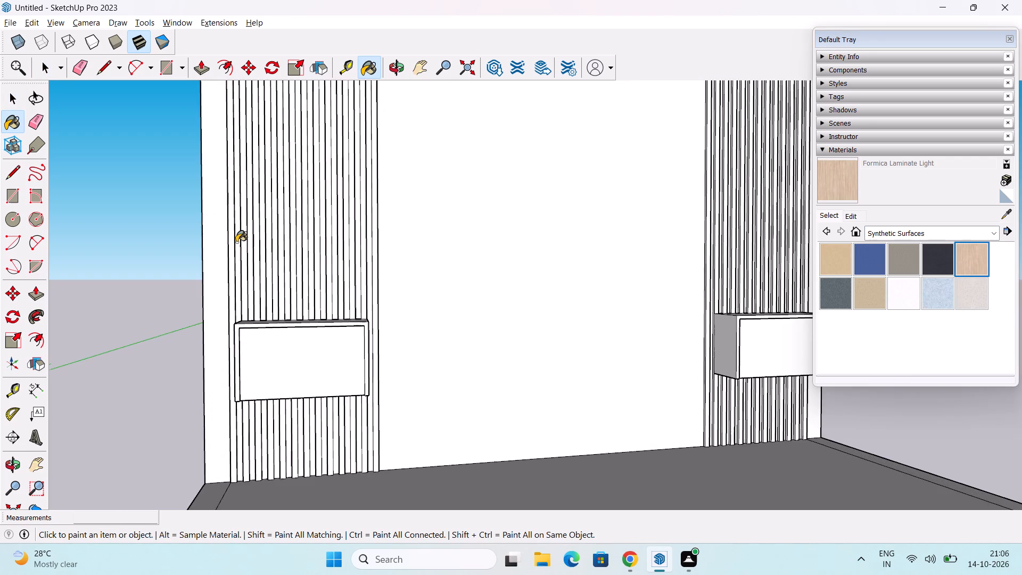
{"action": "scroll", "coordinate": [236, 242], "scroll_direction": "up", "scroll_amount": 1}
{"action": "middle_click_drag", "start_coordinate": [236, 241], "coordinate": [333, 355]}
{"action": "scroll", "coordinate": [223, 278], "scroll_direction": "up", "scroll_amount": 7}
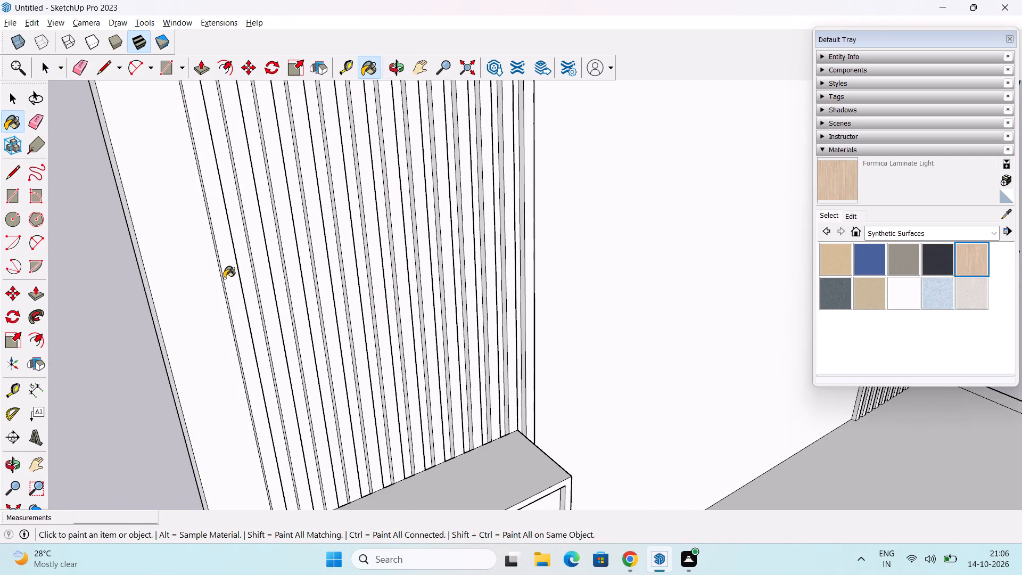
{"action": "left_click", "coordinate": [232, 275]}
{"action": "middle_click_drag", "start_coordinate": [219, 323], "coordinate": [357, 349]}
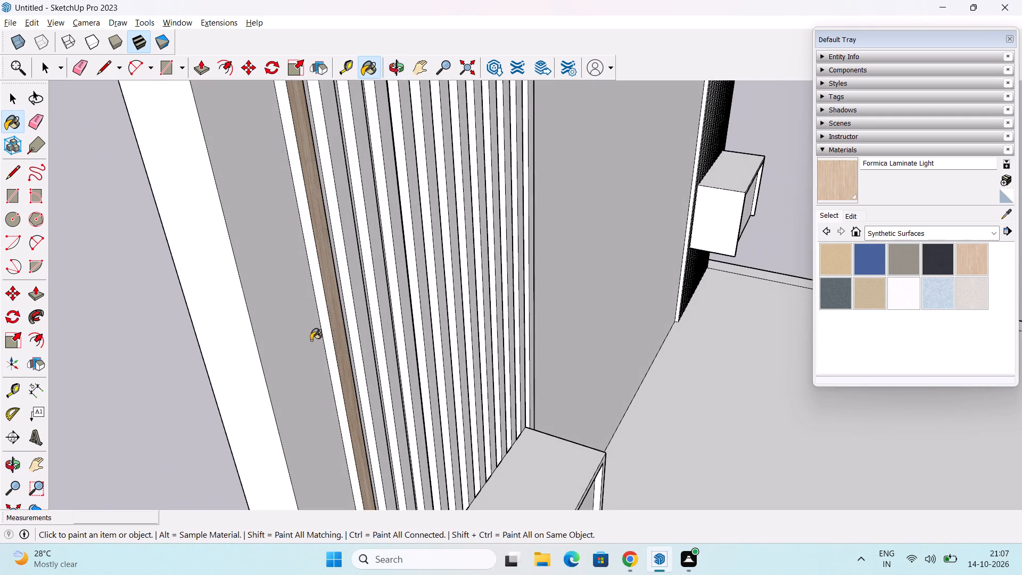
{"action": "left_click", "coordinate": [329, 339]}
Slightly raise the brightness of the Formica Laminate Light material.
{"action": "middle_click_drag", "start_coordinate": [459, 368], "coordinate": [248, 372]}
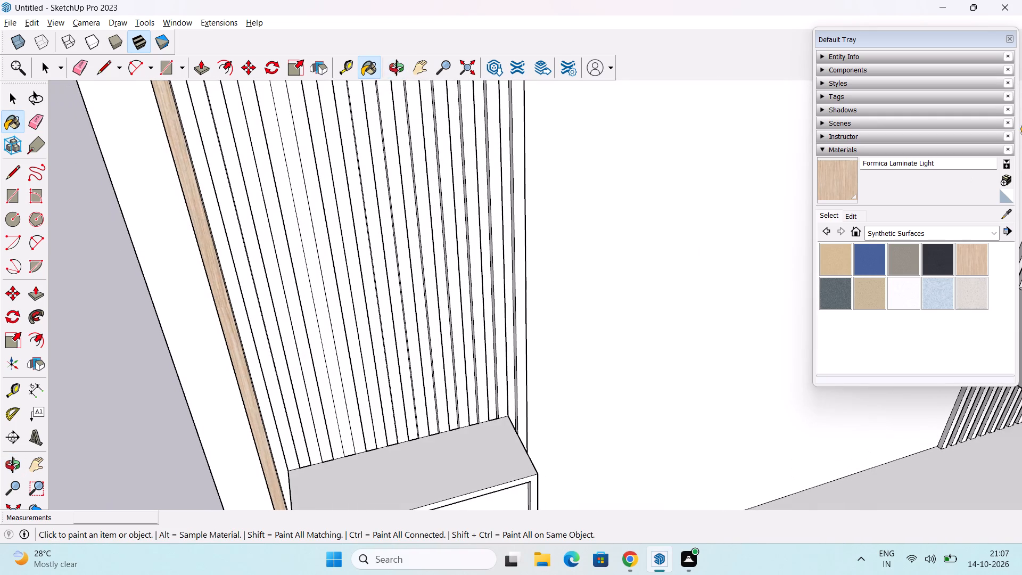
{"action": "left_click", "coordinate": [850, 216]}
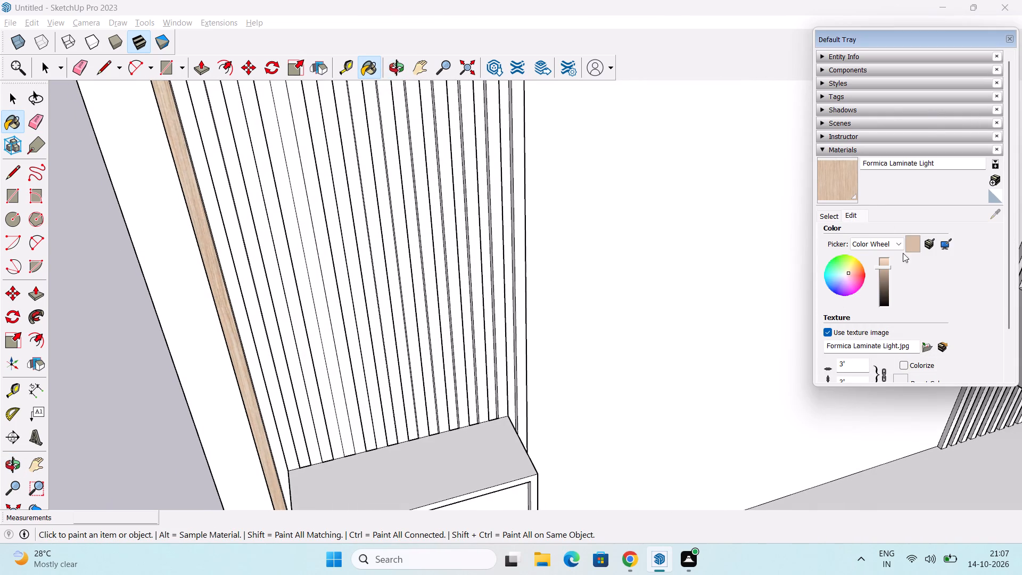
{"action": "scroll", "coordinate": [883, 267], "scroll_direction": "up", "scroll_amount": 4}
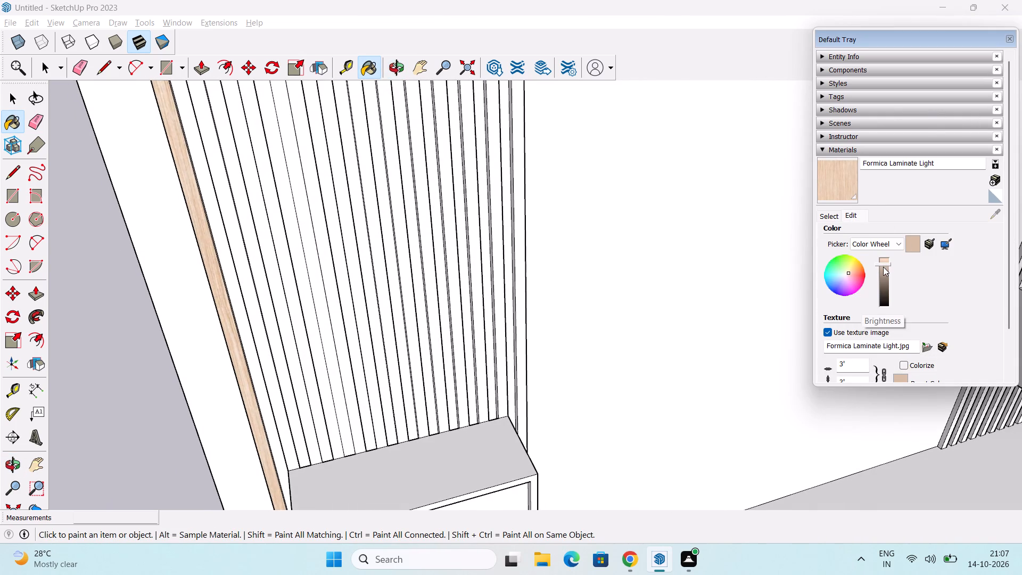
Paint the front faces of the next strips in the outer half of the left section with Formica Laminate Light.
{"action": "scroll", "coordinate": [348, 275], "scroll_direction": "down", "scroll_amount": 3}
{"action": "middle_click_drag", "start_coordinate": [318, 276], "coordinate": [383, 278]}
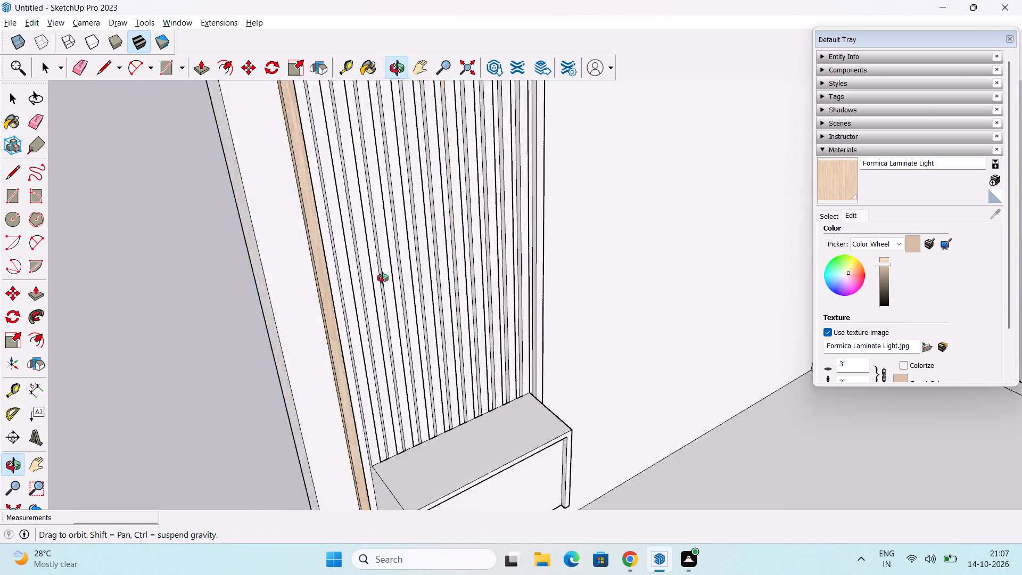
{"action": "middle_click_drag", "start_coordinate": [383, 278], "coordinate": [283, 295]}
{"action": "scroll", "coordinate": [248, 288], "scroll_direction": "up", "scroll_amount": 5}
{"action": "left_click", "coordinate": [228, 282]}
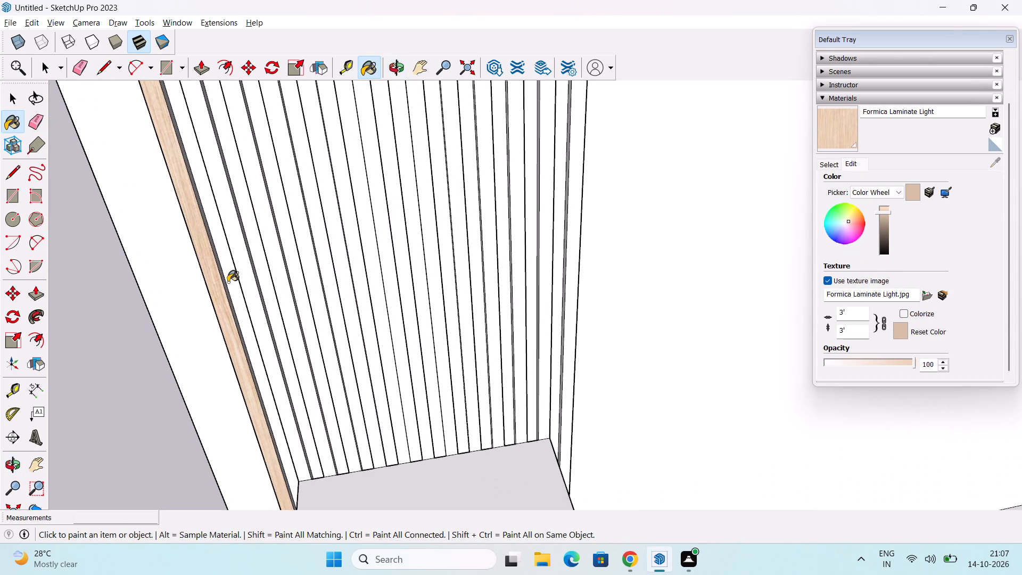
{"action": "left_click", "coordinate": [245, 279]}
{"action": "left_click_drag", "start_coordinate": [262, 276], "coordinate": [275, 273]}
{"action": "left_click_drag", "start_coordinate": [285, 269], "coordinate": [281, 272]}
{"action": "left_click", "coordinate": [267, 281]}
{"action": "left_click", "coordinate": [294, 269]}
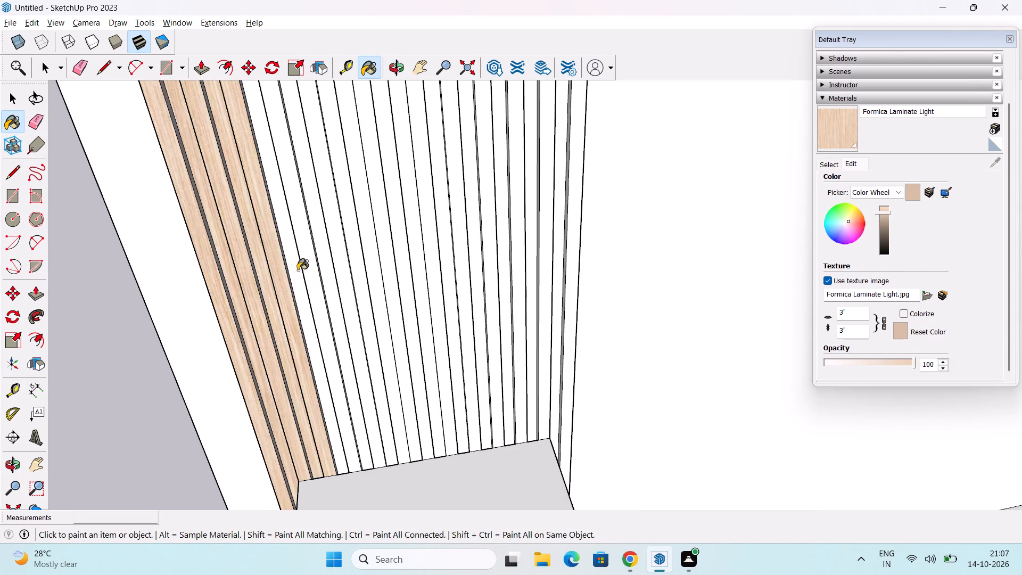
{"action": "left_click", "coordinate": [311, 270]}
{"action": "left_click", "coordinate": [324, 268]}
{"action": "left_click", "coordinate": [345, 264]}
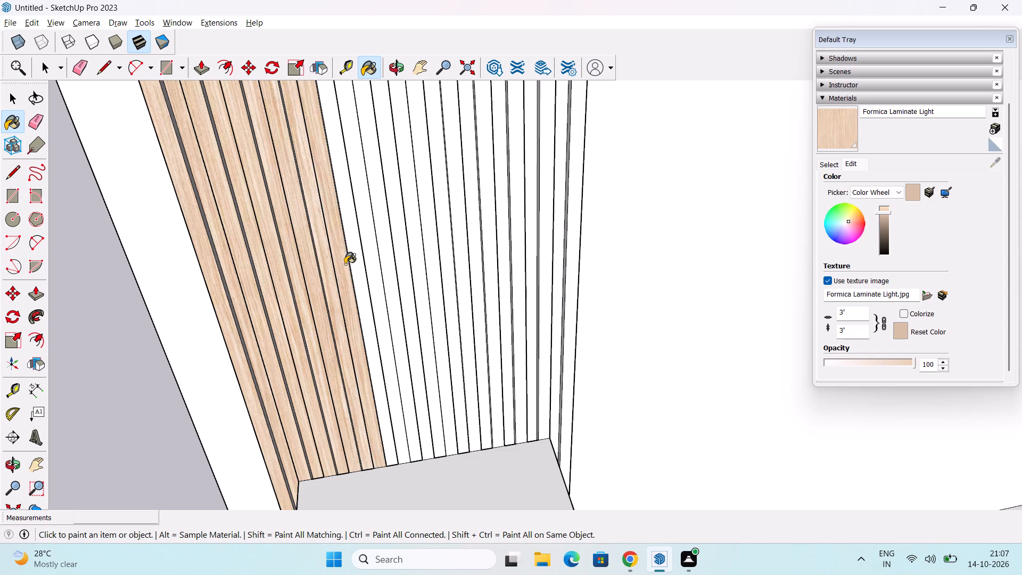
{"action": "left_click", "coordinate": [360, 262]}
{"action": "left_click", "coordinate": [378, 265]}
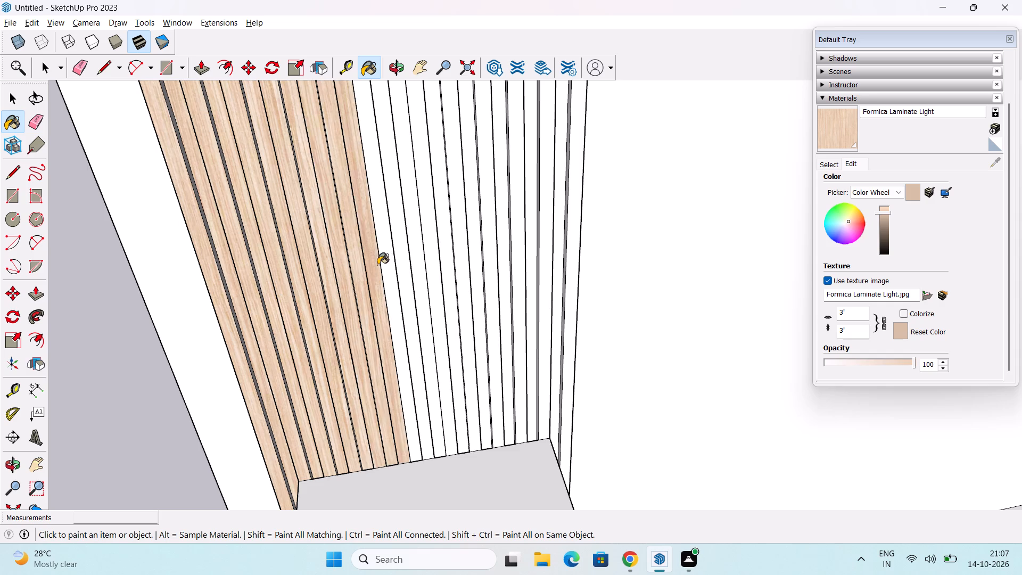
{"action": "left_click", "coordinate": [392, 269]}
Paint the front faces of the left section's remaining strips, up to its inner edge, with Formica Laminate Light.
{"action": "middle_click_drag", "start_coordinate": [323, 292], "coordinate": [282, 298]}
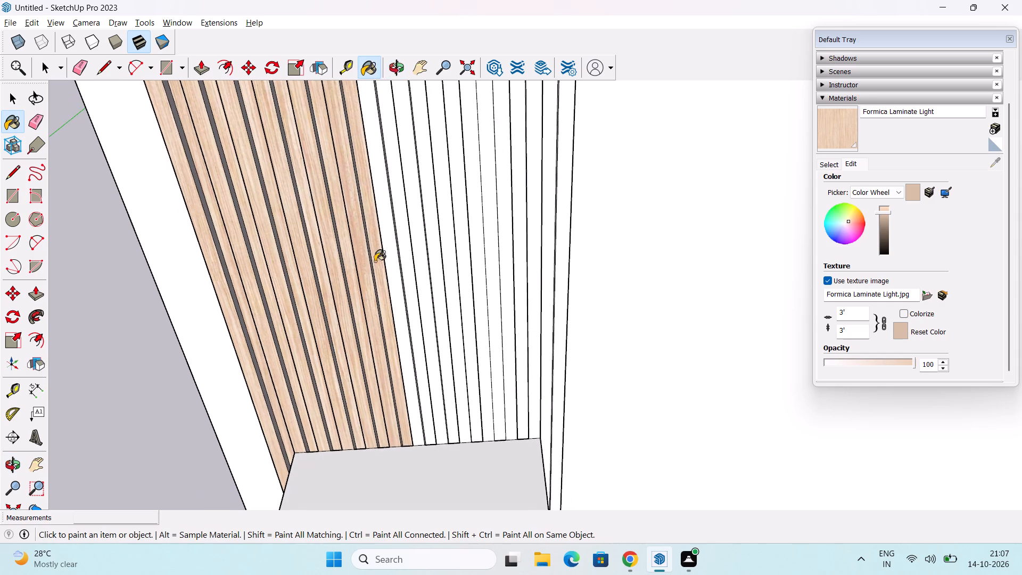
{"action": "left_click", "coordinate": [397, 291]}
{"action": "left_click", "coordinate": [409, 290]}
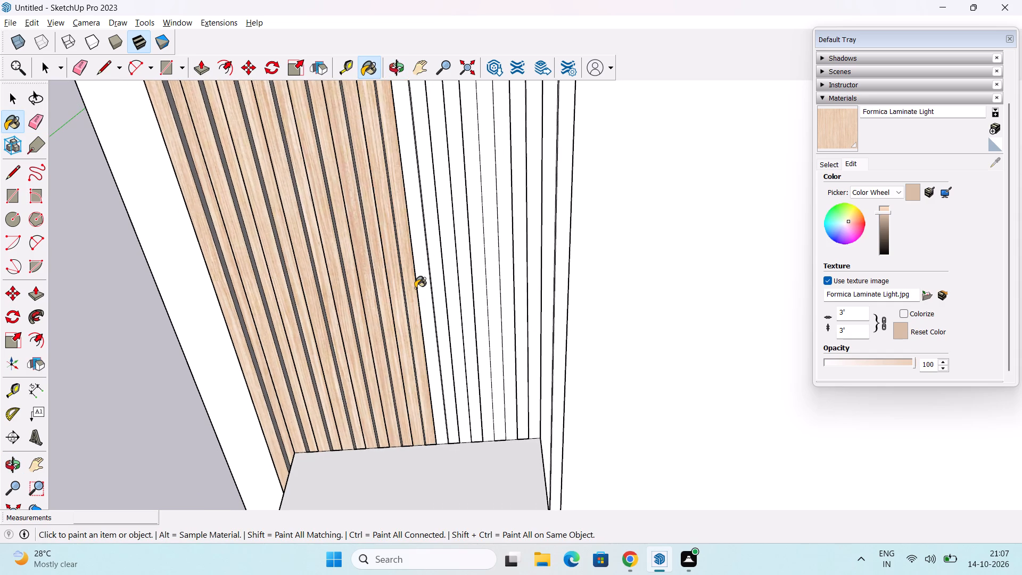
{"action": "left_click", "coordinate": [426, 289]}
{"action": "left_click", "coordinate": [437, 288]}
{"action": "left_click", "coordinate": [455, 287]}
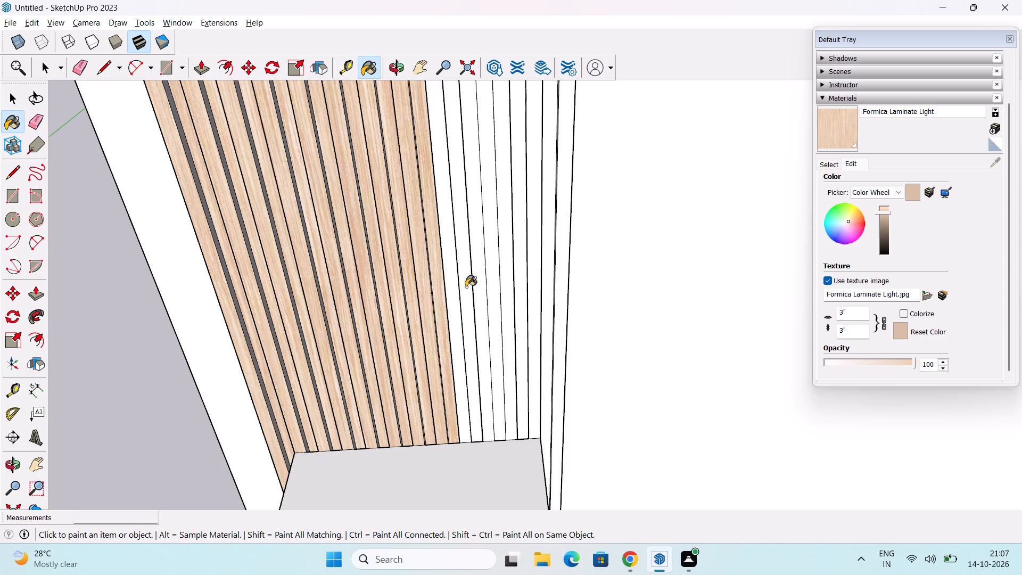
{"action": "left_click", "coordinate": [466, 287]}
{"action": "left_click", "coordinate": [488, 285]}
{"action": "left_click", "coordinate": [484, 287]}
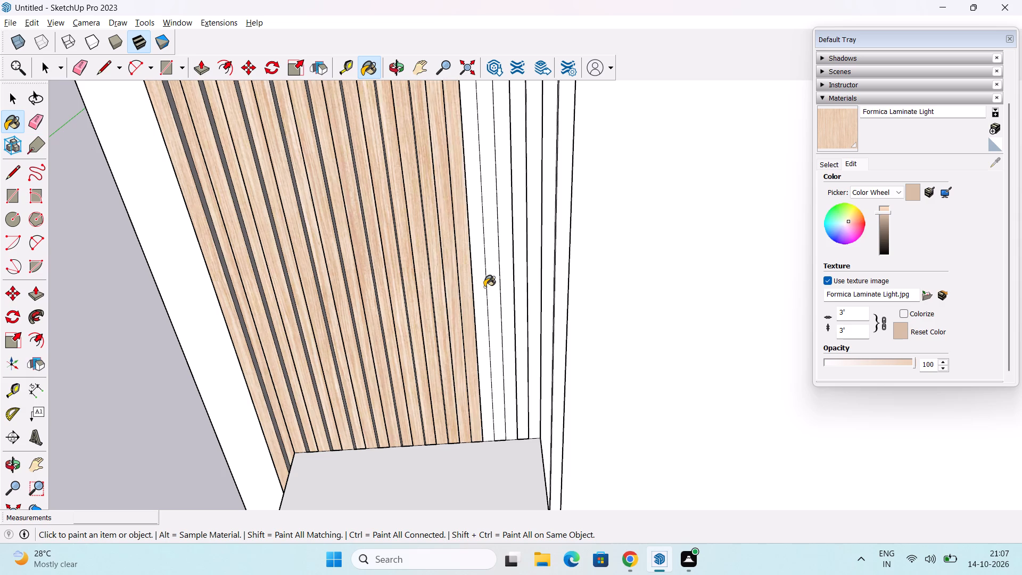
{"action": "left_click", "coordinate": [510, 285]}
{"action": "left_click", "coordinate": [522, 285]}
{"action": "left_click", "coordinate": [532, 285]}
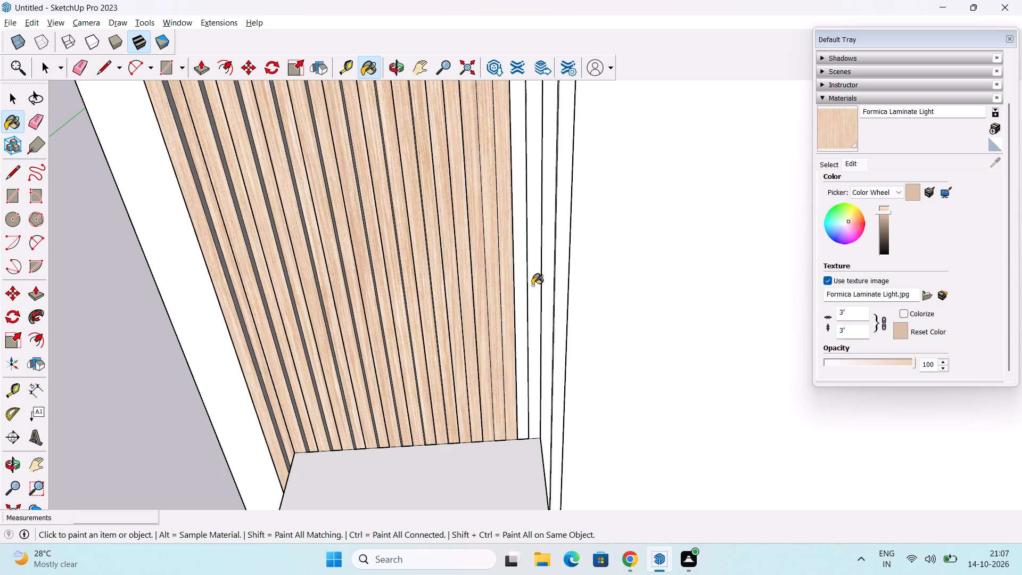
{"action": "left_click_drag", "start_coordinate": [544, 285], "coordinate": [549, 286]}
{"action": "left_click", "coordinate": [557, 286]}
Paint the right-facing sides of the strips in the outer part of the left section with Formica Laminate Light.
{"action": "middle_click_drag", "start_coordinate": [428, 314], "coordinate": [265, 277]}
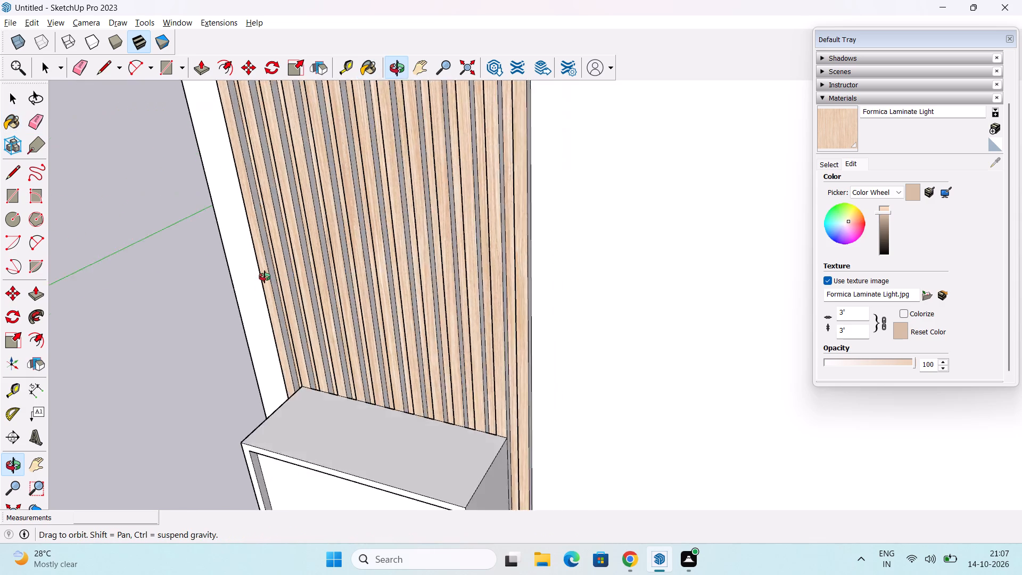
{"action": "middle_click_drag", "start_coordinate": [265, 277], "coordinate": [291, 293]}
{"action": "scroll", "coordinate": [463, 244], "scroll_direction": "up", "scroll_amount": 2}
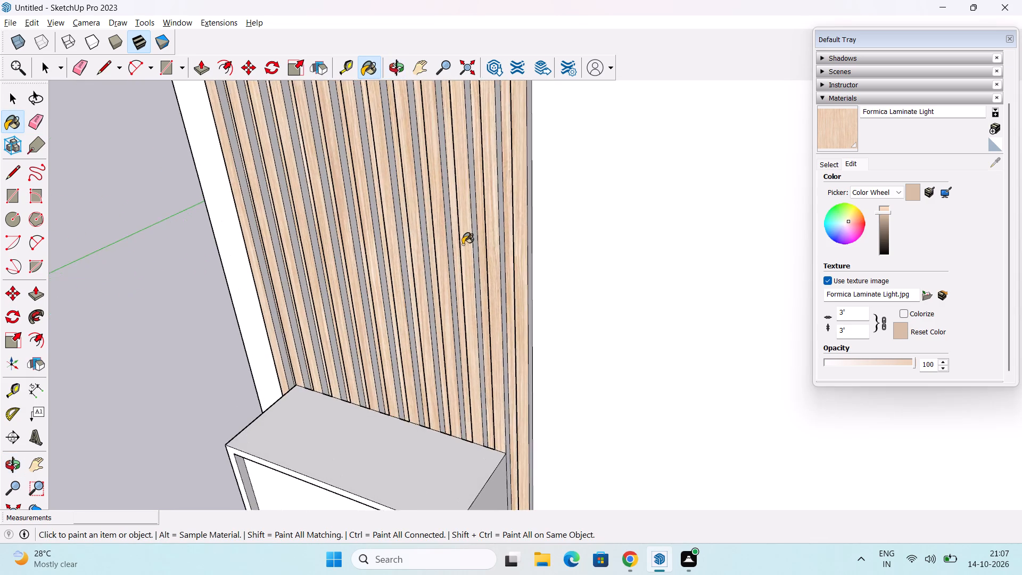
{"action": "scroll", "coordinate": [461, 234], "scroll_direction": "up", "scroll_amount": 6}
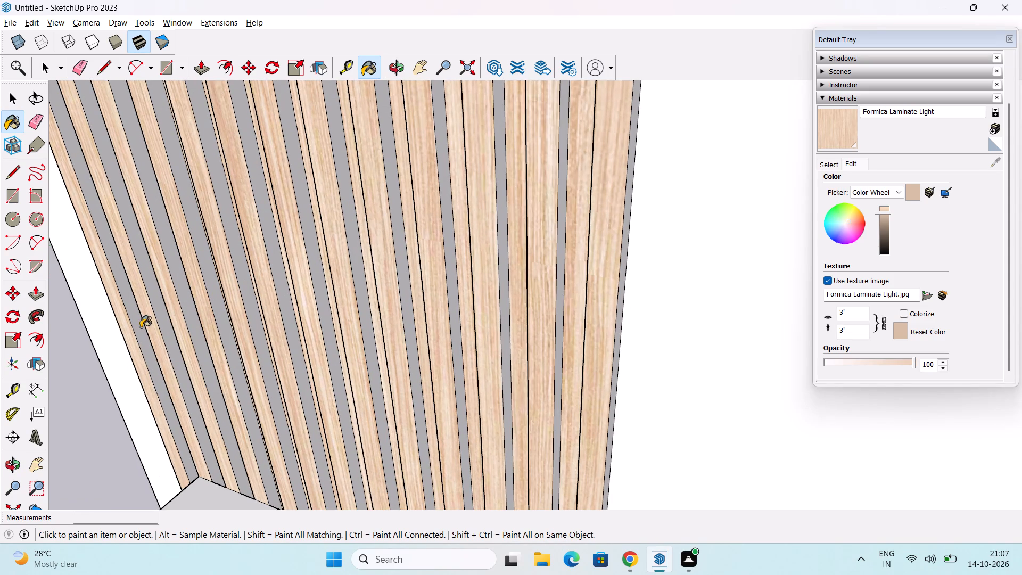
{"action": "left_click", "coordinate": [141, 327]}
{"action": "left_click", "coordinate": [166, 313]}
{"action": "left_click", "coordinate": [187, 306]}
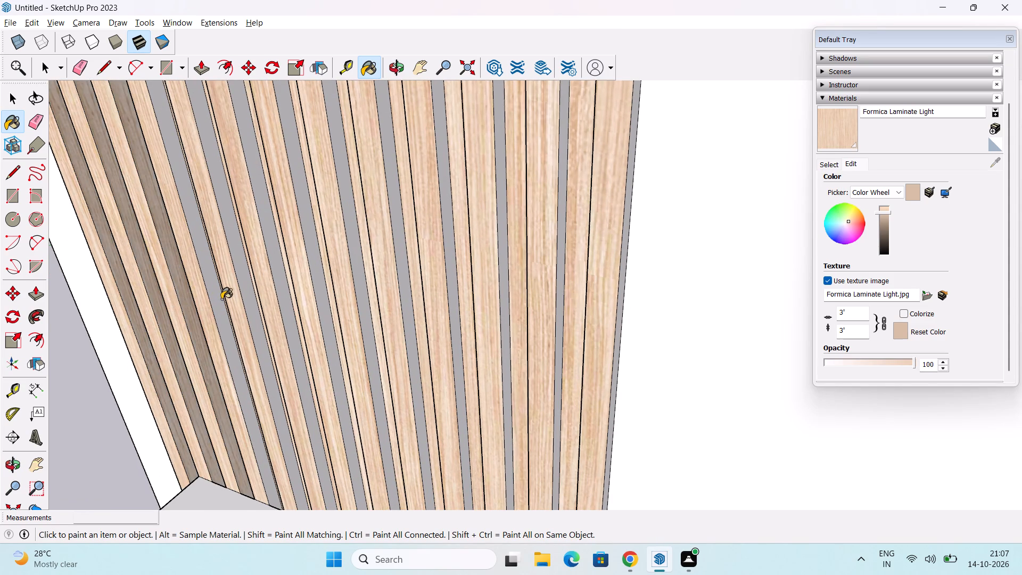
{"action": "left_click", "coordinate": [221, 299]}
{"action": "left_click", "coordinate": [244, 297]}
{"action": "left_click", "coordinate": [286, 289]}
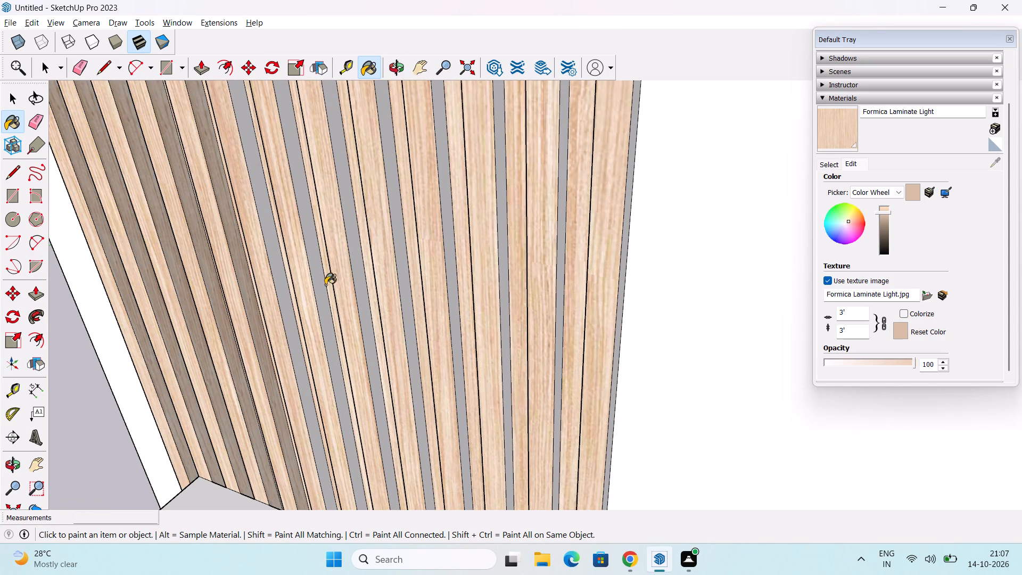
Paint the right-facing sides of the left section's remaining strips, including the innermost one, with Formica Laminate Light.
{"action": "left_click", "coordinate": [322, 289]}
{"action": "left_click", "coordinate": [363, 282]}
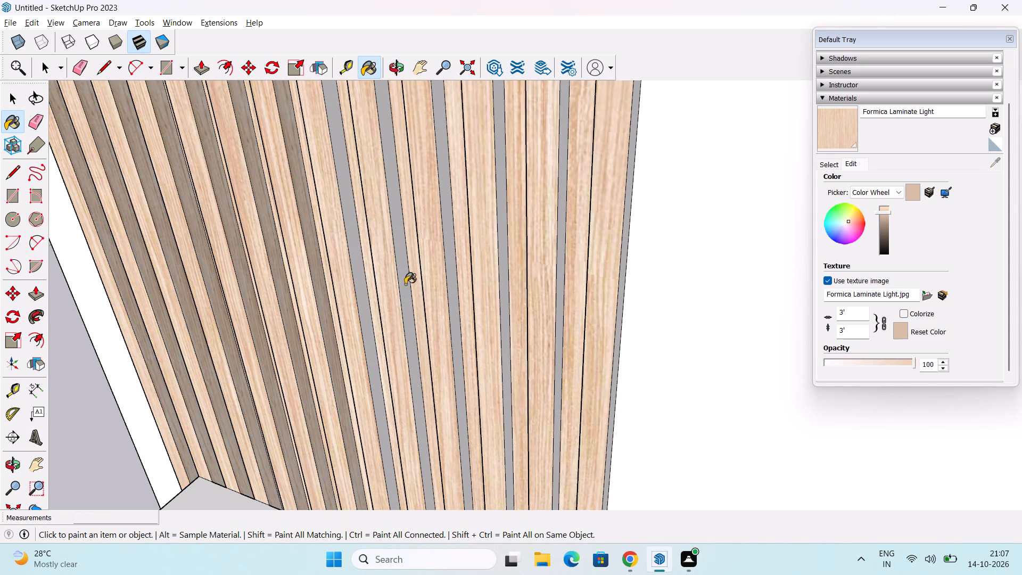
{"action": "left_click", "coordinate": [405, 284]}
{"action": "left_click", "coordinate": [450, 282]}
{"action": "left_click_drag", "start_coordinate": [501, 287], "coordinate": [508, 287]}
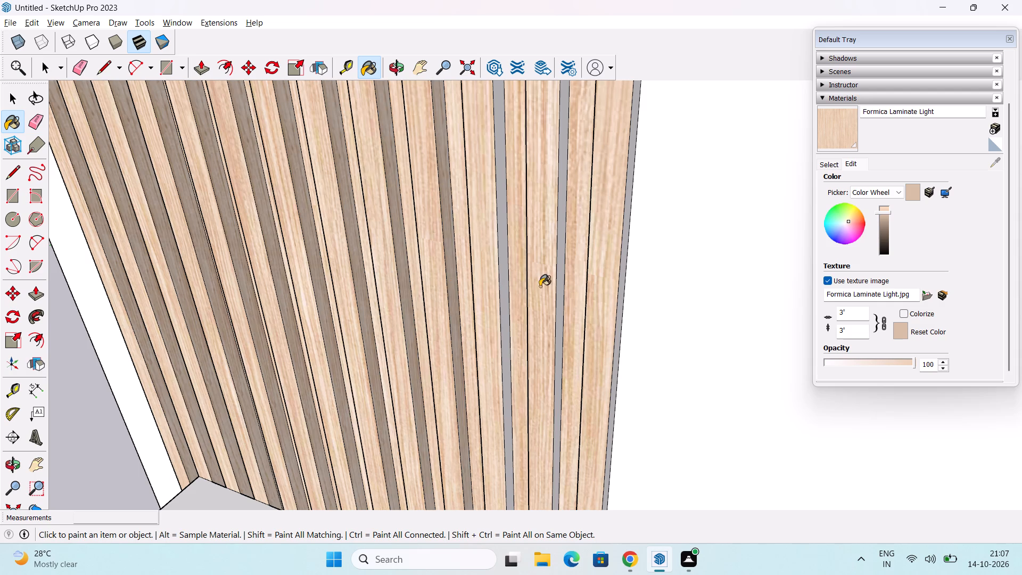
{"action": "left_click", "coordinate": [561, 283]}
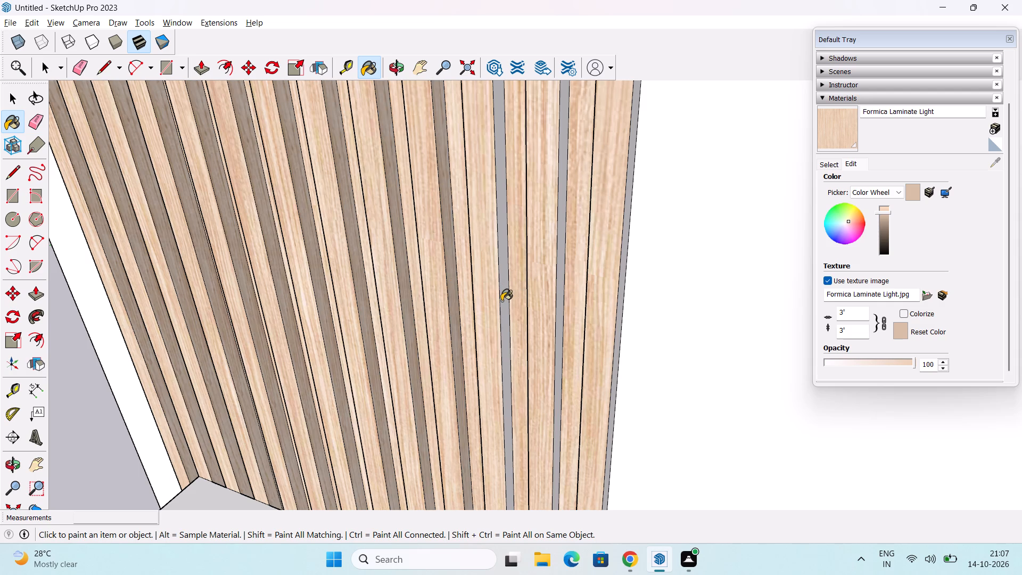
{"action": "left_click_drag", "start_coordinate": [501, 301], "coordinate": [509, 299]}
{"action": "left_click", "coordinate": [506, 299]}
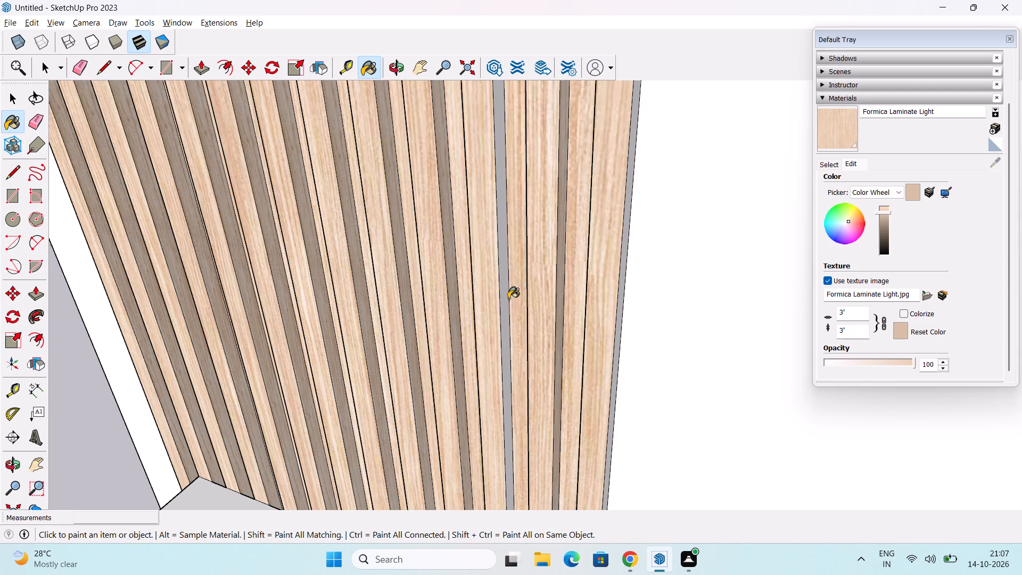
{"action": "middle_click_drag", "start_coordinate": [558, 310], "coordinate": [466, 318]}
{"action": "scroll", "coordinate": [463, 307], "scroll_direction": "up", "scroll_amount": 2}
{"action": "left_click", "coordinate": [467, 299]}
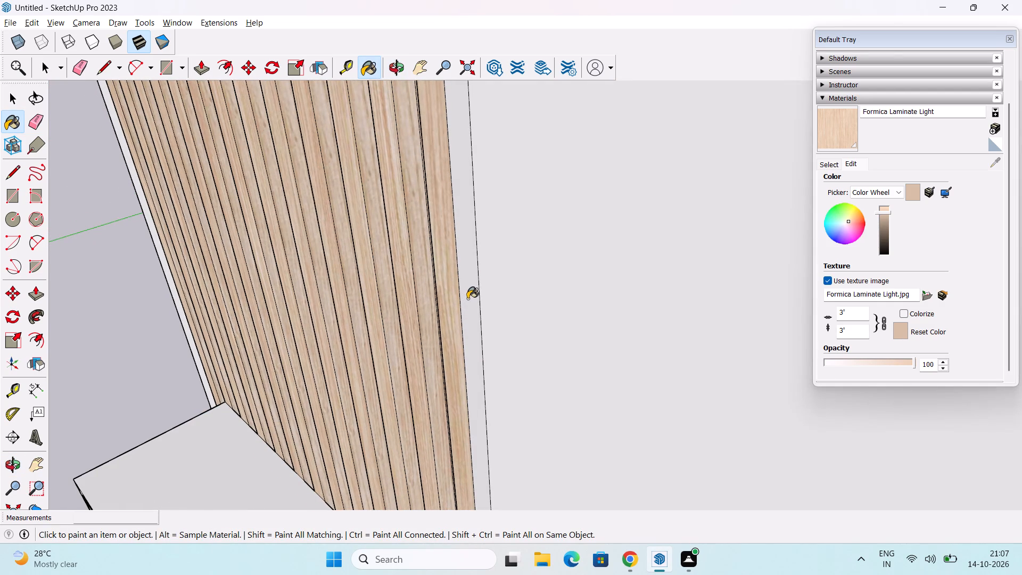
Paint the left-facing sides of the strips in the outer part of the left section with Formica Laminate Light.
{"action": "scroll", "coordinate": [455, 309], "scroll_direction": "down", "scroll_amount": 7}
{"action": "middle_click_drag", "start_coordinate": [304, 390], "coordinate": [638, 348]}
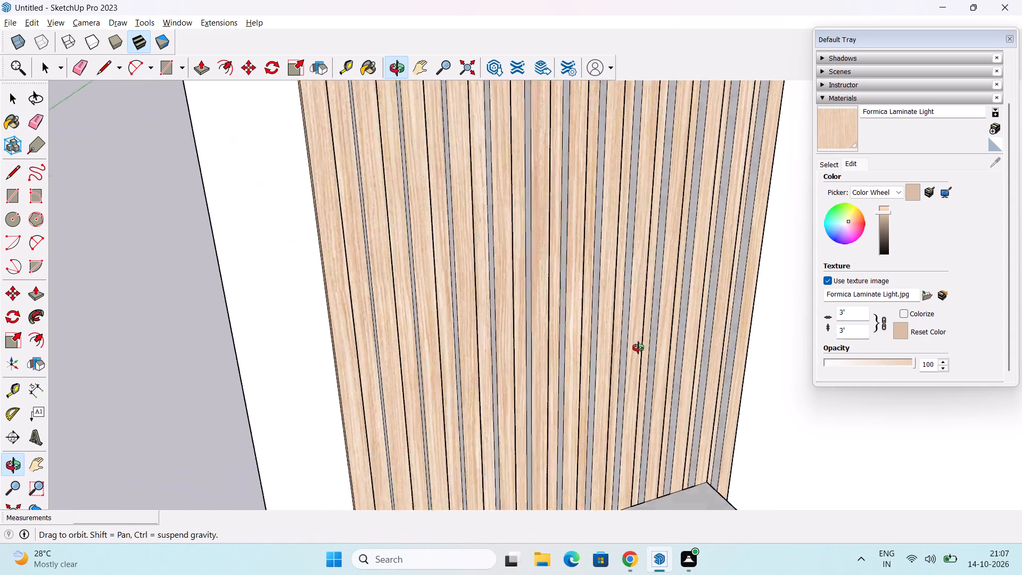
{"action": "middle_click_drag", "start_coordinate": [638, 348], "coordinate": [642, 349]}
{"action": "middle_click_drag", "start_coordinate": [539, 366], "coordinate": [607, 348]}
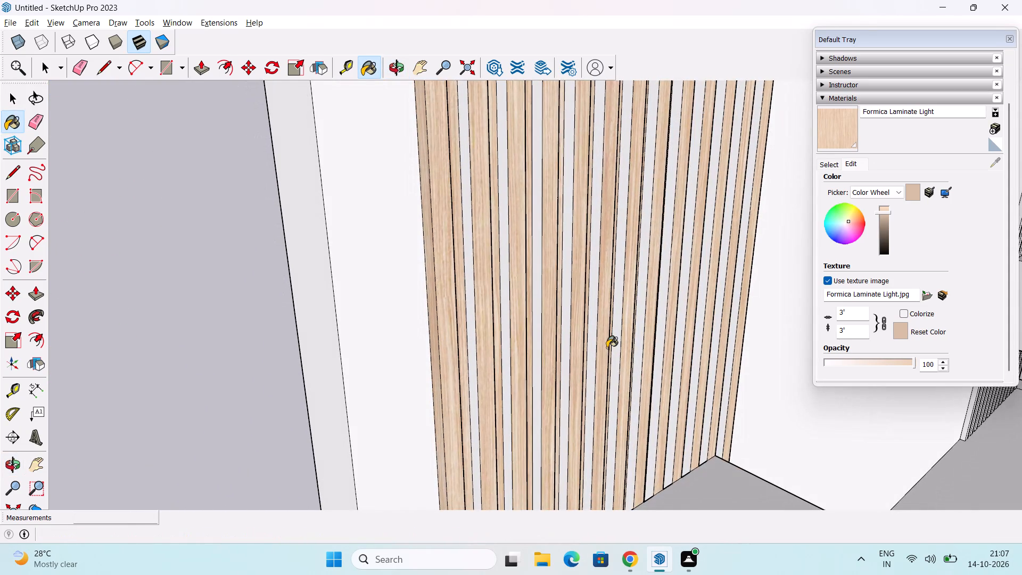
{"action": "middle_click_drag", "start_coordinate": [607, 347], "coordinate": [495, 373], "text": "shift"}
{"action": "scroll", "coordinate": [616, 316], "scroll_direction": "up", "scroll_amount": 4}
{"action": "scroll", "coordinate": [617, 316], "scroll_direction": "down", "scroll_amount": 3}
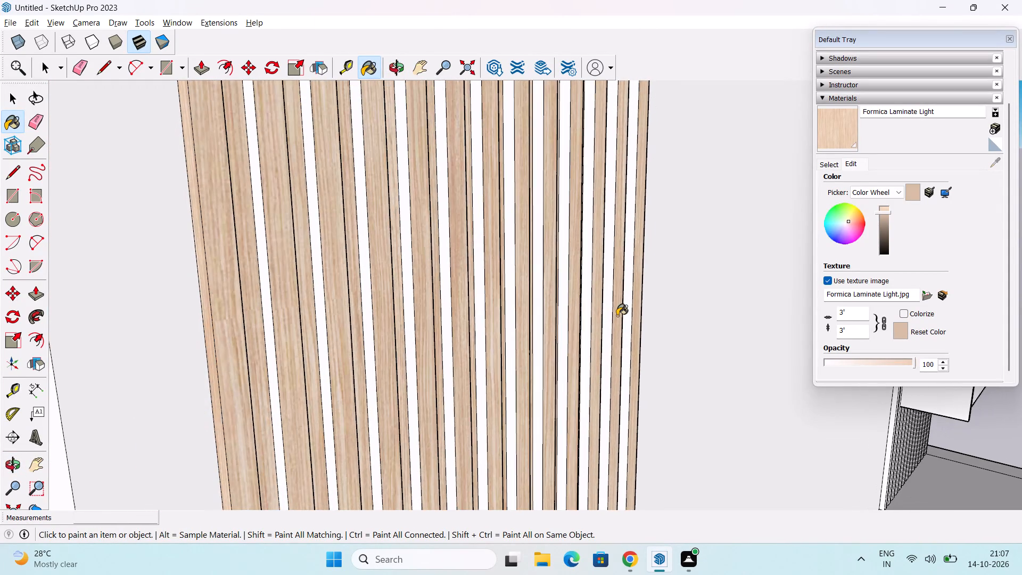
{"action": "middle_click_drag", "start_coordinate": [617, 316], "coordinate": [607, 325]}
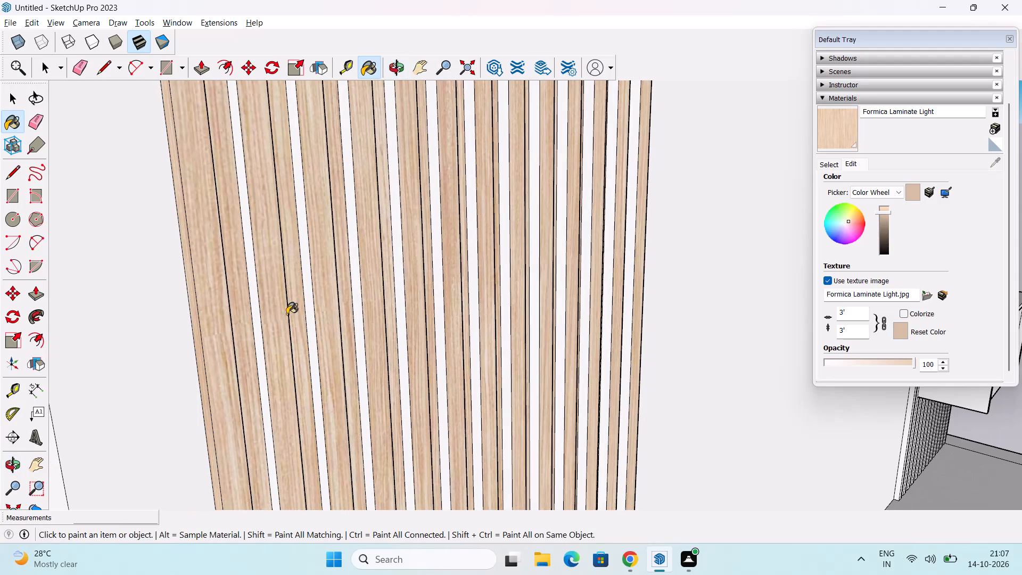
{"action": "left_click", "coordinate": [260, 341]}
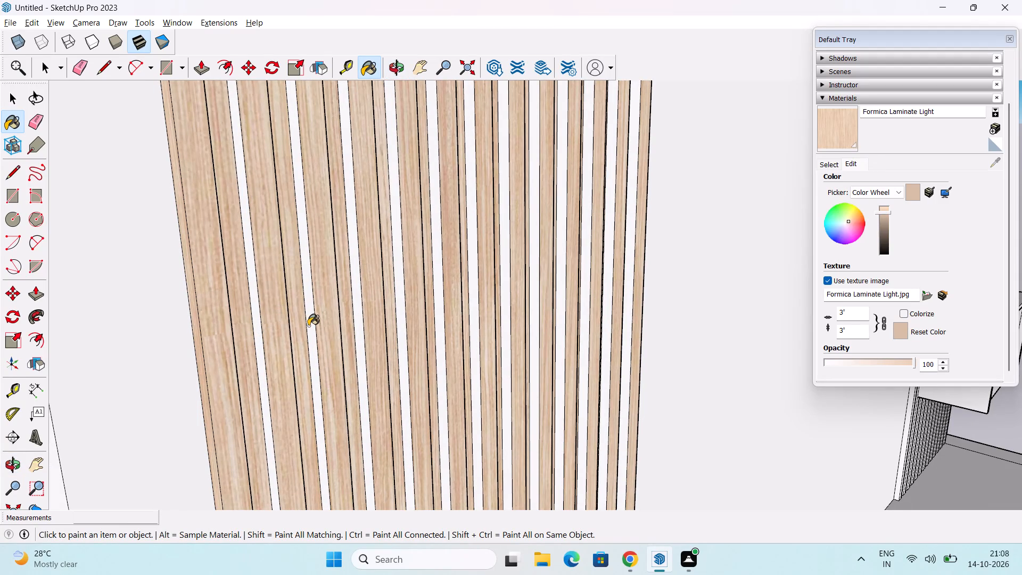
{"action": "left_click", "coordinate": [308, 326]}
{"action": "left_click", "coordinate": [362, 321]}
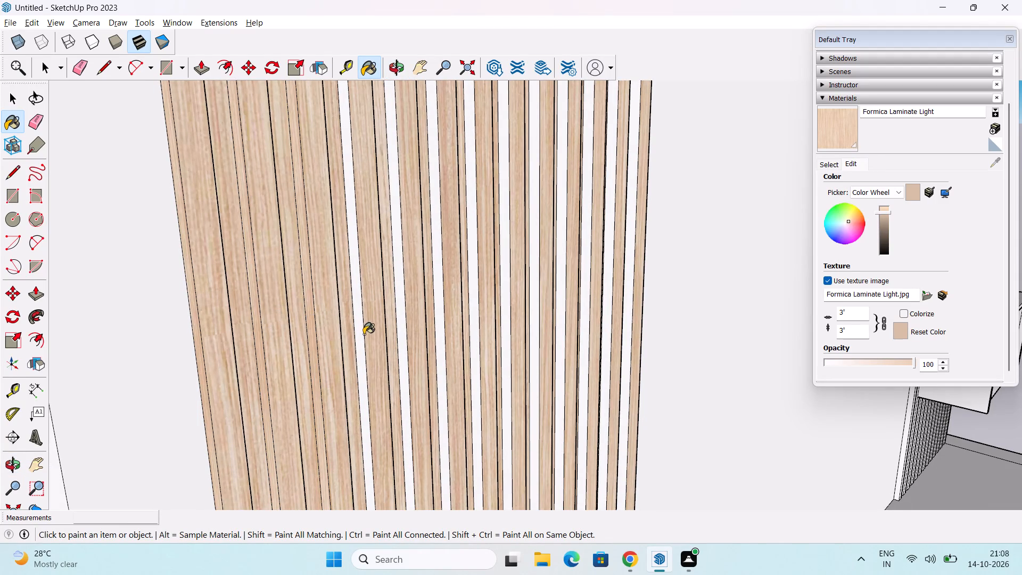
{"action": "left_click", "coordinate": [361, 340]}
{"action": "left_click", "coordinate": [400, 328]}
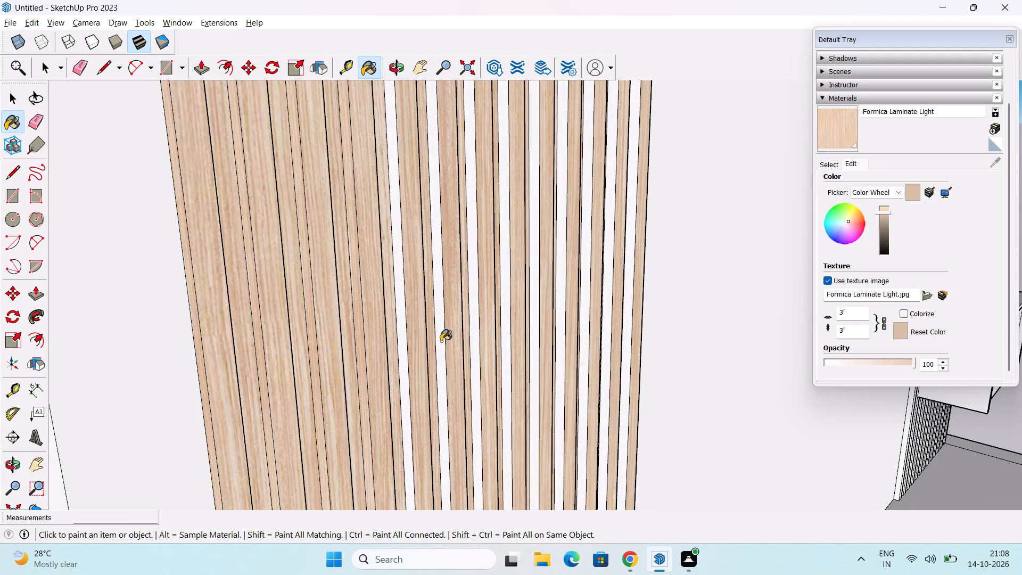
{"action": "left_click", "coordinate": [441, 341]}
Paint the left-facing sides of the left section's remaining strips, up to its inner edge, with Formica Laminate Light.
{"action": "left_click", "coordinate": [474, 334]}
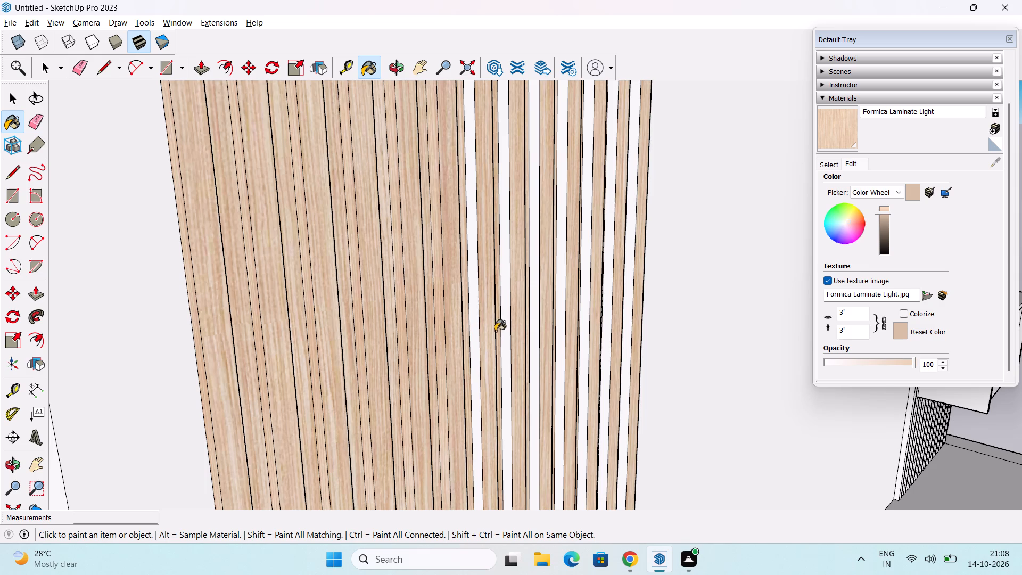
{"action": "left_click", "coordinate": [504, 330]}
{"action": "left_click", "coordinate": [532, 328]}
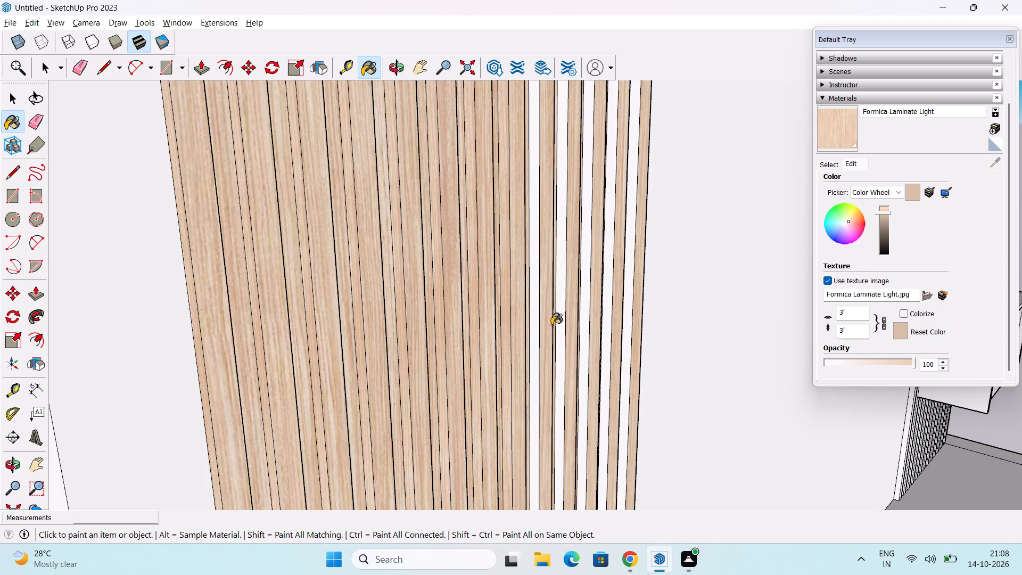
{"action": "left_click", "coordinate": [562, 322]}
{"action": "left_click", "coordinate": [588, 319]}
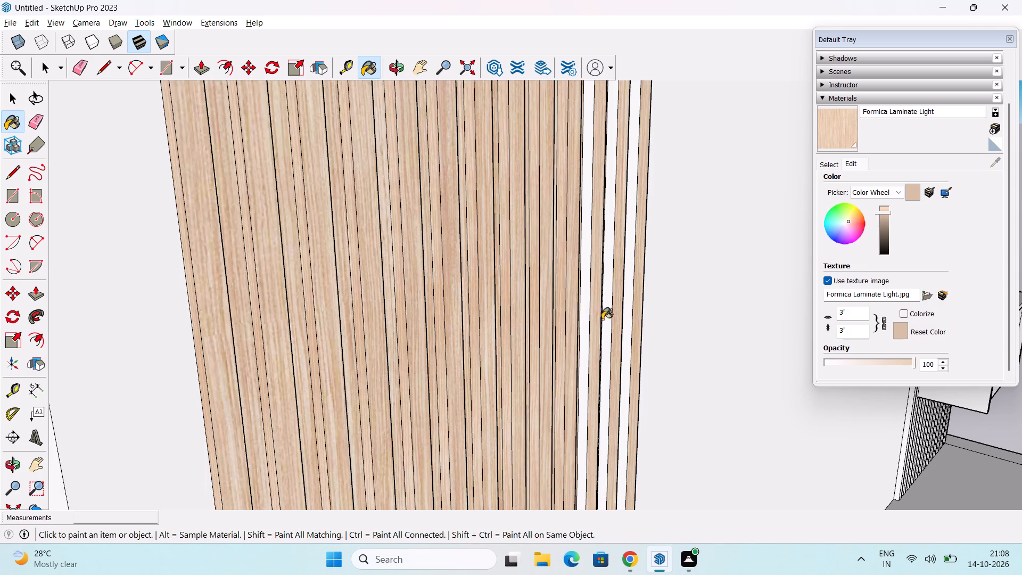
{"action": "left_click", "coordinate": [605, 319]}
{"action": "left_click", "coordinate": [629, 319]}
Switch the Formica Laminate Light colour picker to HLS and darken the material to a lightness of 70.
{"action": "scroll", "coordinate": [601, 335], "scroll_direction": "down", "scroll_amount": 1}
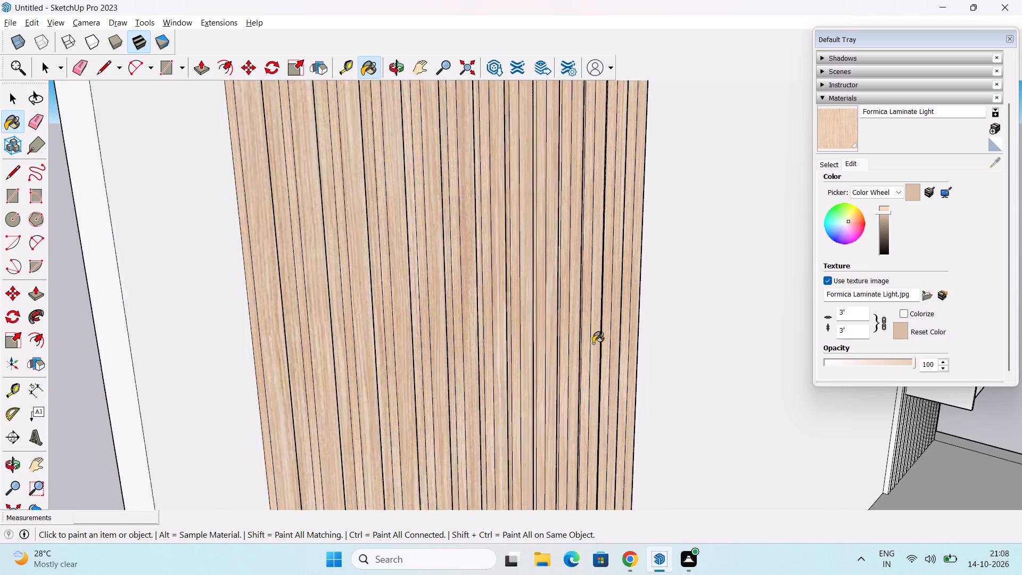
{"action": "scroll", "coordinate": [593, 343], "scroll_direction": "down", "scroll_amount": 6}
{"action": "middle_click_drag", "start_coordinate": [542, 409], "coordinate": [303, 372]}
{"action": "scroll", "coordinate": [310, 358], "scroll_direction": "down", "scroll_amount": 3}
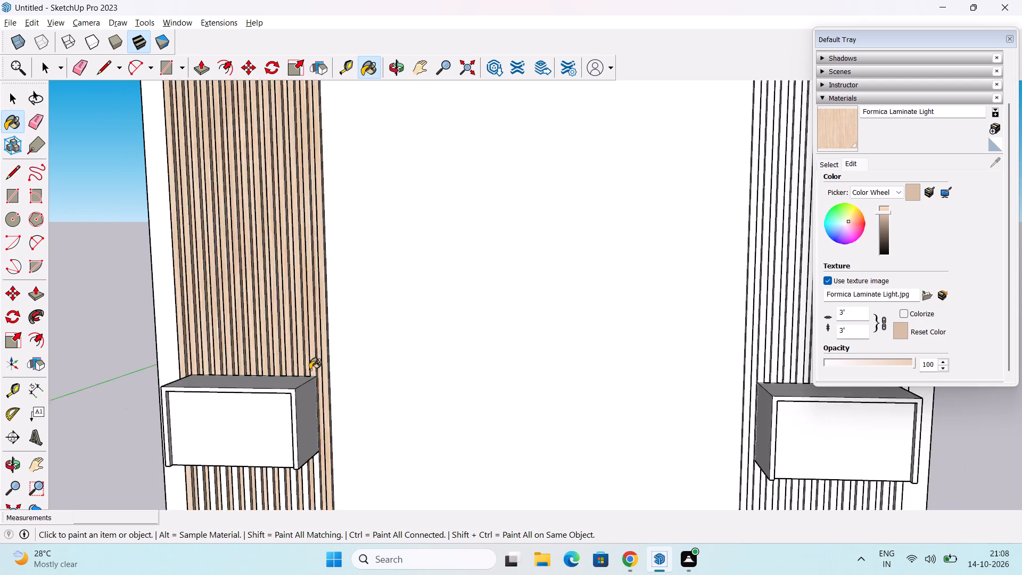
{"action": "scroll", "coordinate": [310, 369], "scroll_direction": "down", "scroll_amount": 2}
{"action": "middle_click_drag", "start_coordinate": [325, 384], "coordinate": [328, 357]}
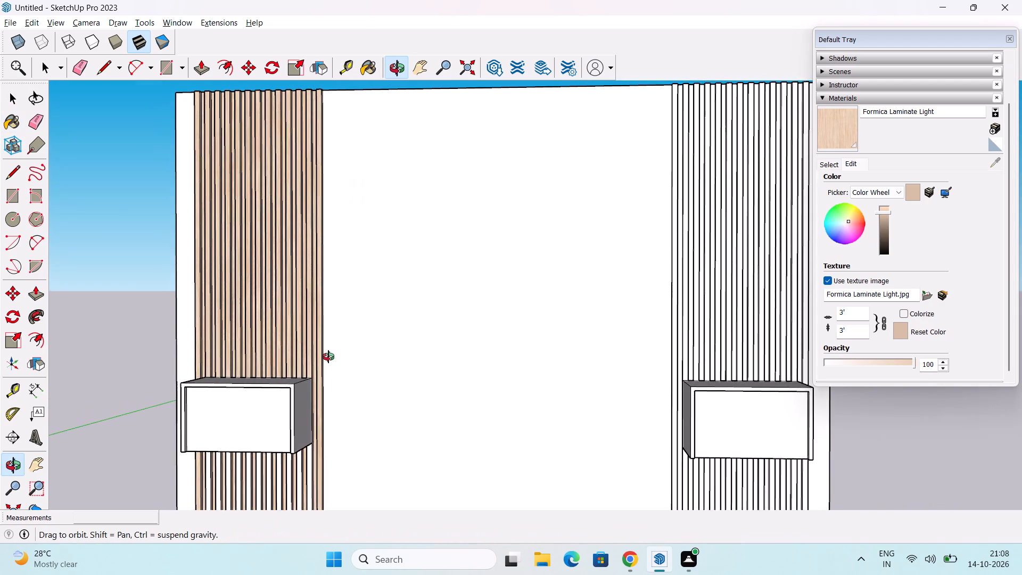
{"action": "middle_click_drag", "start_coordinate": [328, 357], "coordinate": [339, 375]}
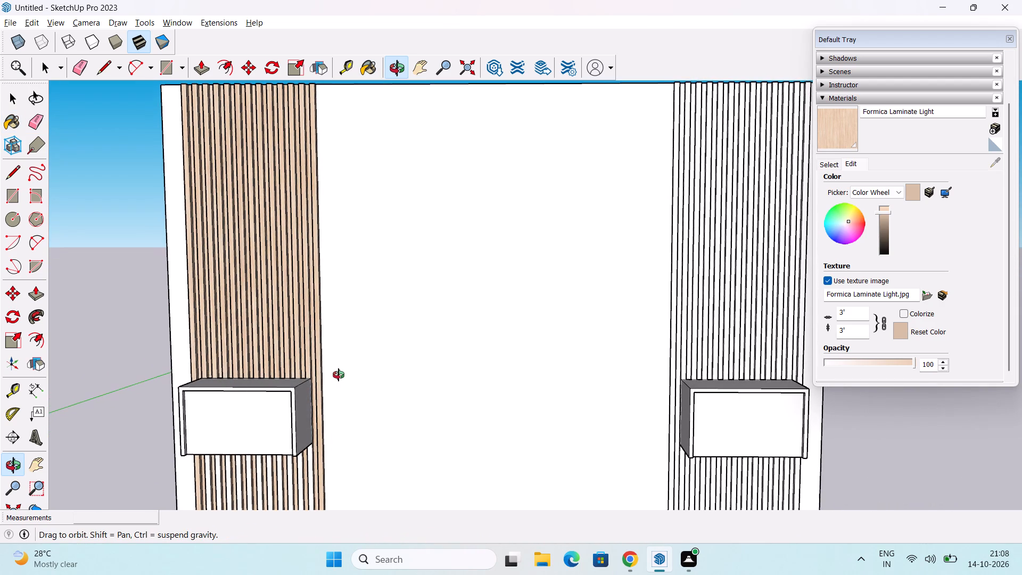
{"action": "middle_click_drag", "start_coordinate": [339, 375], "coordinate": [339, 375]}
{"action": "scroll", "coordinate": [358, 345], "scroll_direction": "down", "scroll_amount": 2}
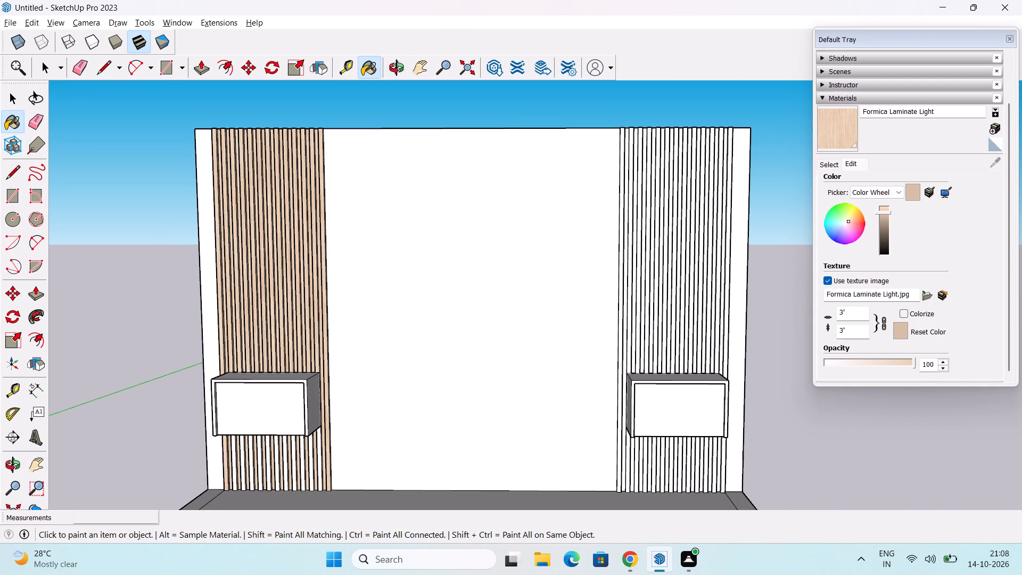
{"action": "left_click", "coordinate": [888, 192]}
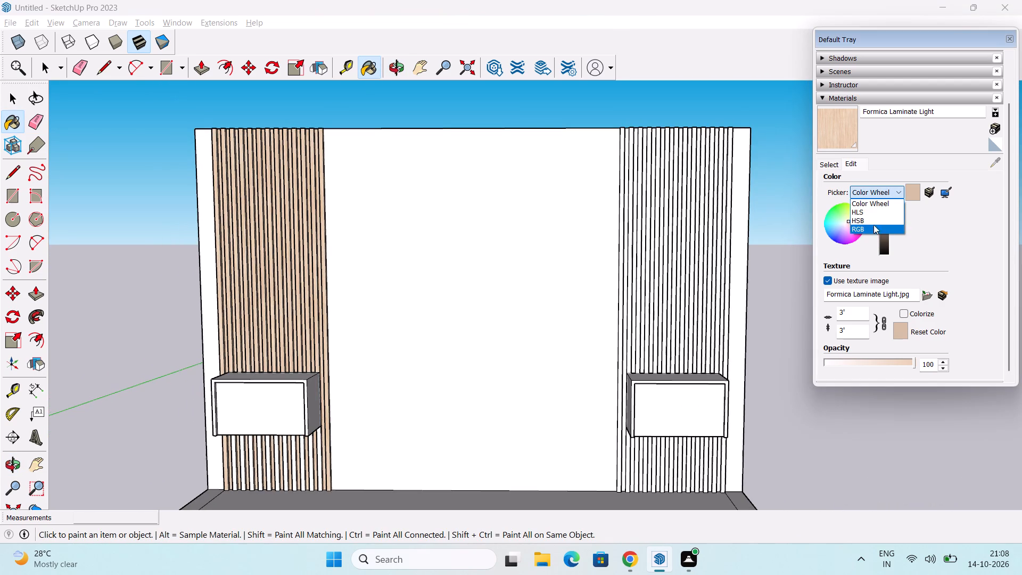
{"action": "left_click", "coordinate": [884, 213]}
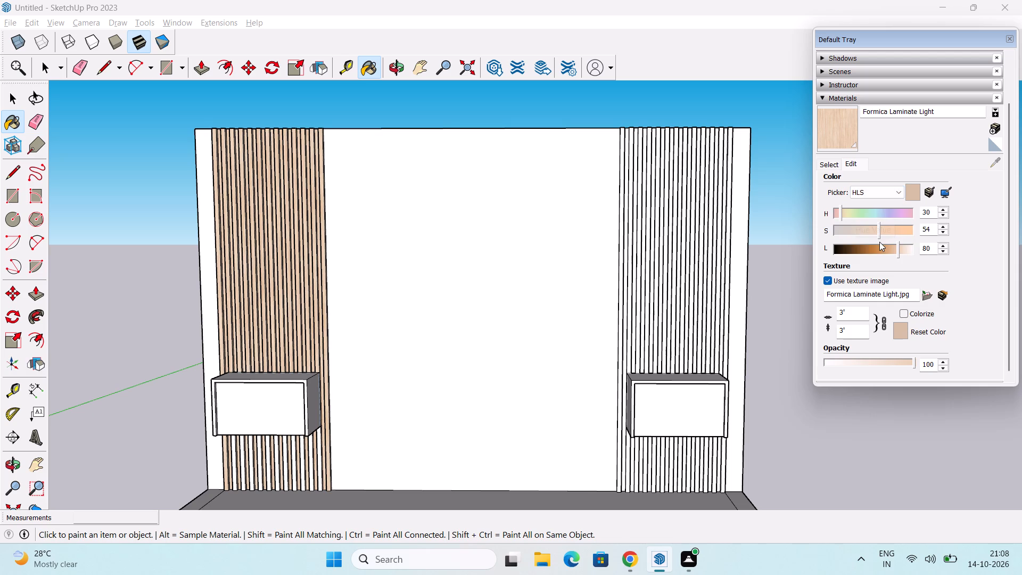
{"action": "scroll", "coordinate": [891, 251], "scroll_direction": "up", "scroll_amount": 5}
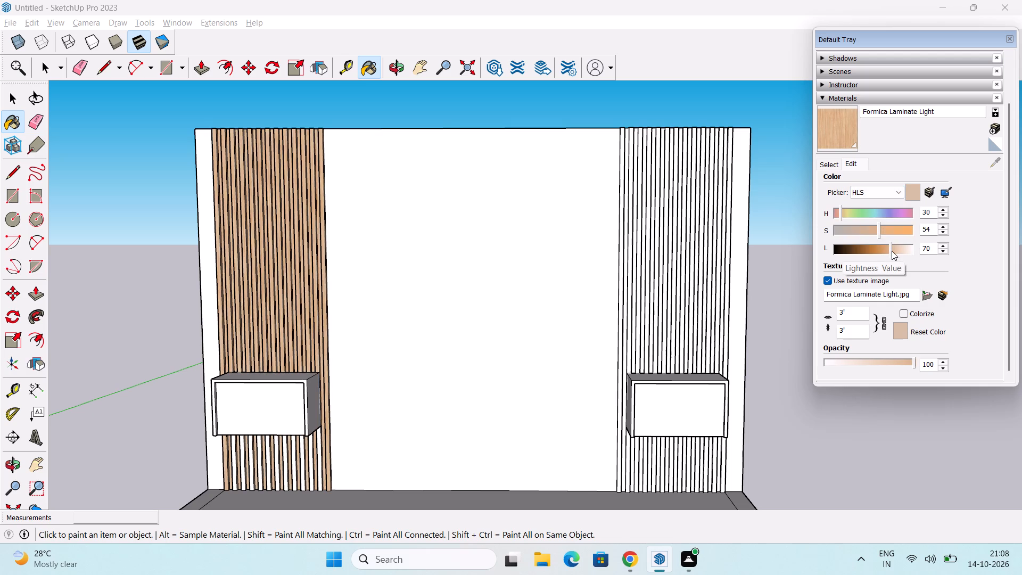
Examine the recoloured left section from several angles, including the strips and gaps around and below its wall box.
{"action": "middle_click_drag", "start_coordinate": [261, 287], "coordinate": [446, 338]}
{"action": "scroll", "coordinate": [183, 300], "scroll_direction": "up", "scroll_amount": 8}
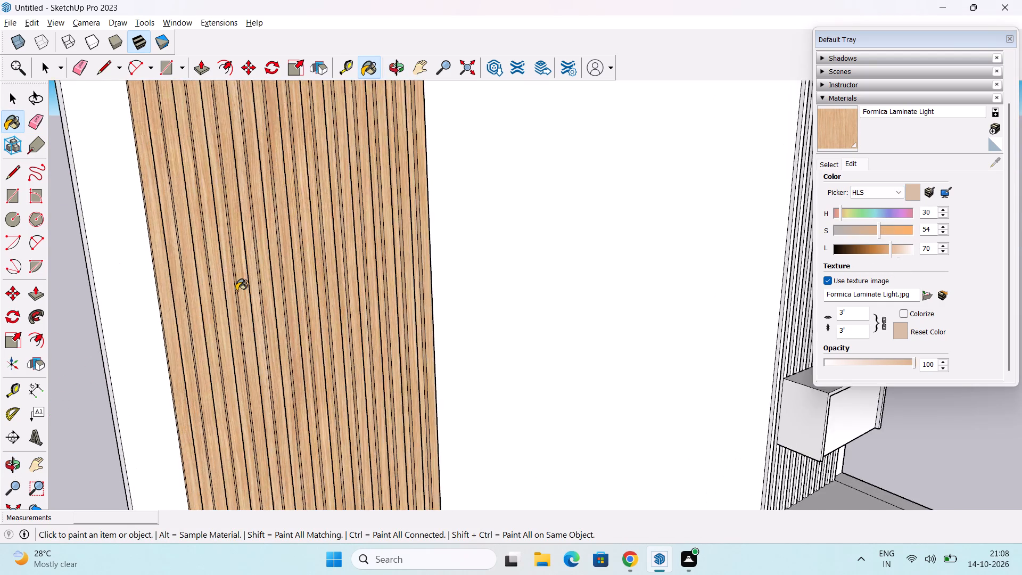
{"action": "scroll", "coordinate": [236, 291], "scroll_direction": "up", "scroll_amount": 2}
{"action": "middle_click_drag", "start_coordinate": [301, 349], "coordinate": [225, 294]}
{"action": "scroll", "coordinate": [222, 289], "scroll_direction": "down", "scroll_amount": 7}
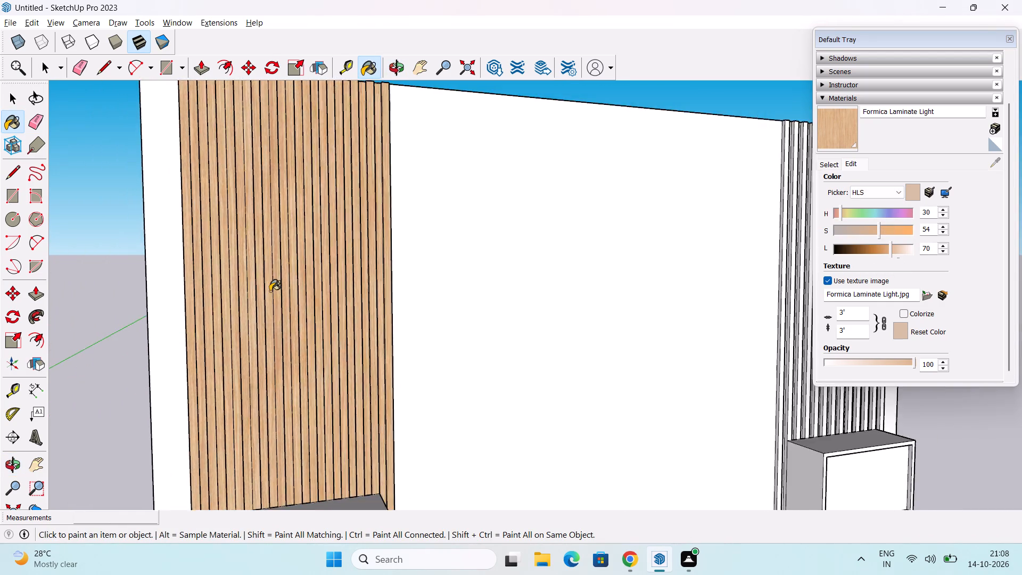
{"action": "scroll", "coordinate": [270, 291], "scroll_direction": "down", "scroll_amount": 3}
{"action": "middle_click_drag", "start_coordinate": [299, 345], "coordinate": [262, 302]}
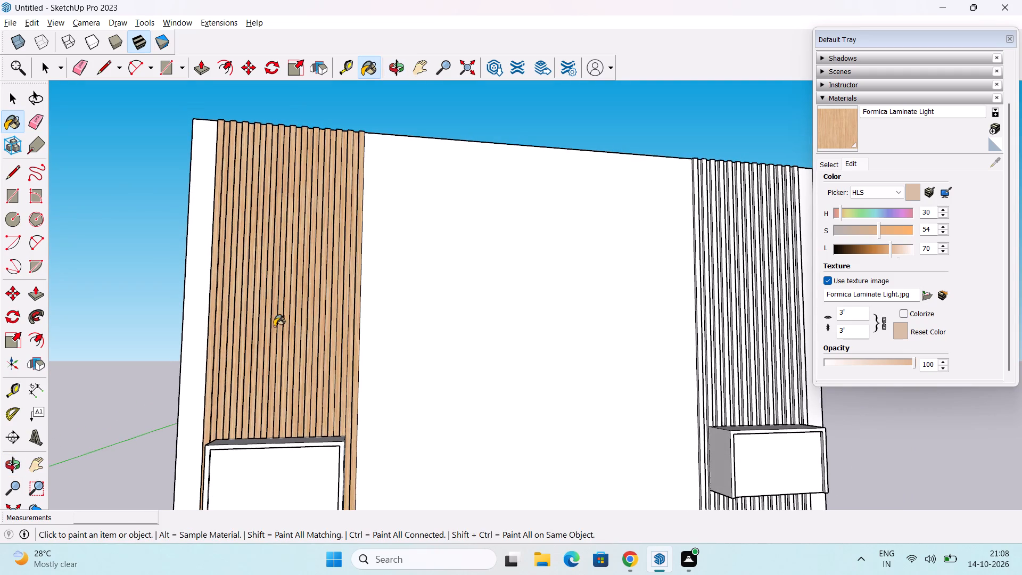
{"action": "middle_click_drag", "start_coordinate": [274, 327], "coordinate": [279, 253]}
{"action": "middle_click_drag", "start_coordinate": [298, 386], "coordinate": [296, 300]}
{"action": "scroll", "coordinate": [232, 404], "scroll_direction": "up", "scroll_amount": 3}
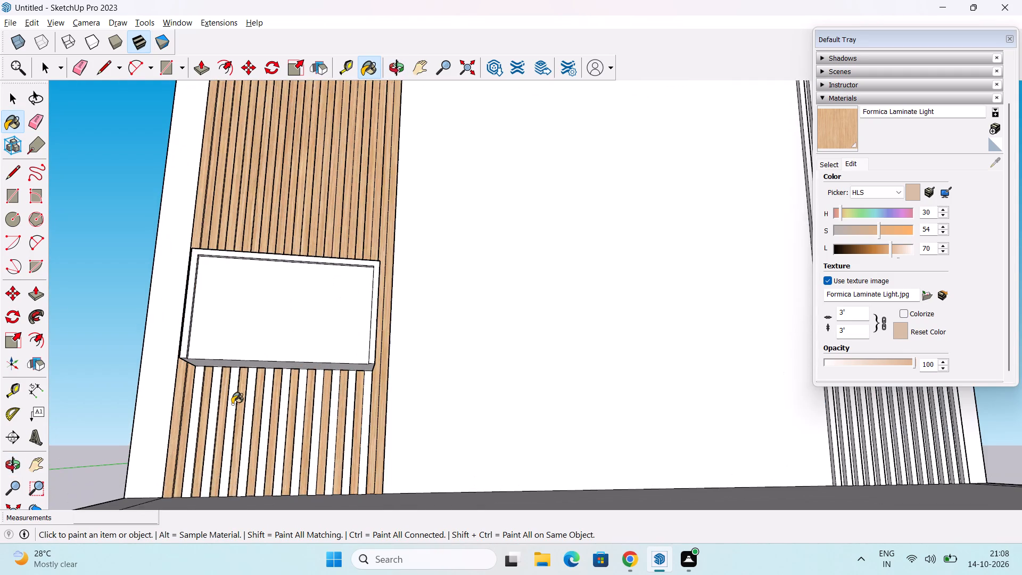
{"action": "scroll", "coordinate": [231, 405], "scroll_direction": "up", "scroll_amount": 2}
{"action": "middle_click_drag", "start_coordinate": [236, 384], "coordinate": [445, 458]}
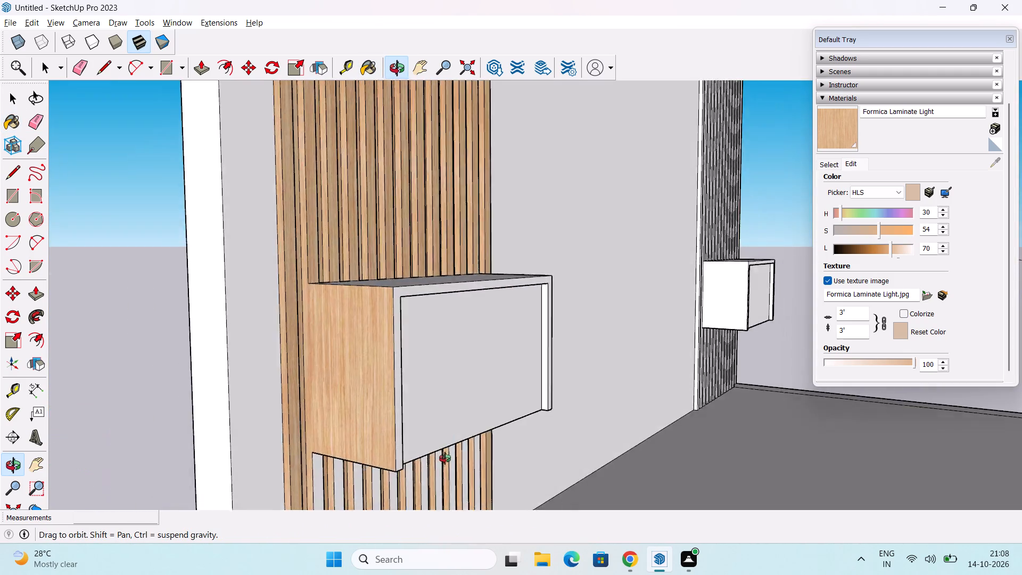
{"action": "middle_click_drag", "start_coordinate": [445, 458], "coordinate": [471, 418]}
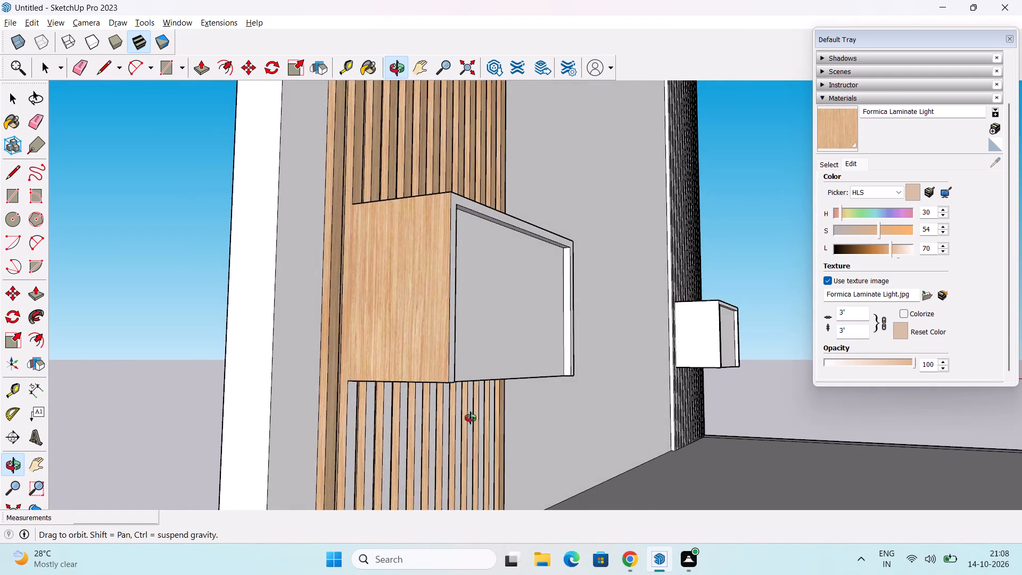
{"action": "middle_click_drag", "start_coordinate": [471, 418], "coordinate": [248, 410]}
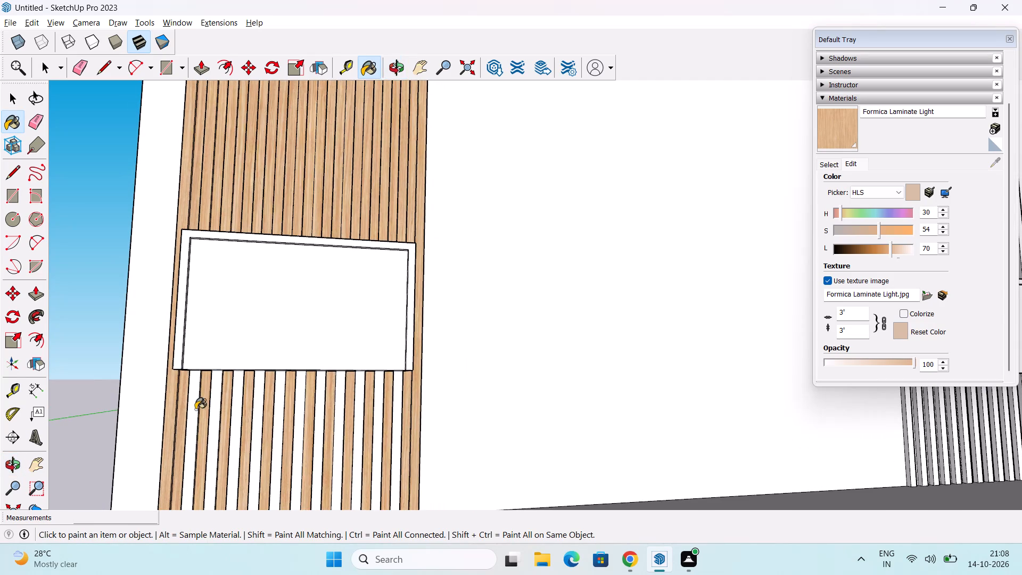
Paint the wall faces in the gaps between the strips below the left wall box with Formica Laminate Light.
{"action": "left_click", "coordinate": [195, 409]}
{"action": "left_click_drag", "start_coordinate": [213, 406], "coordinate": [218, 406]}
{"action": "left_click_drag", "start_coordinate": [236, 412], "coordinate": [242, 412]}
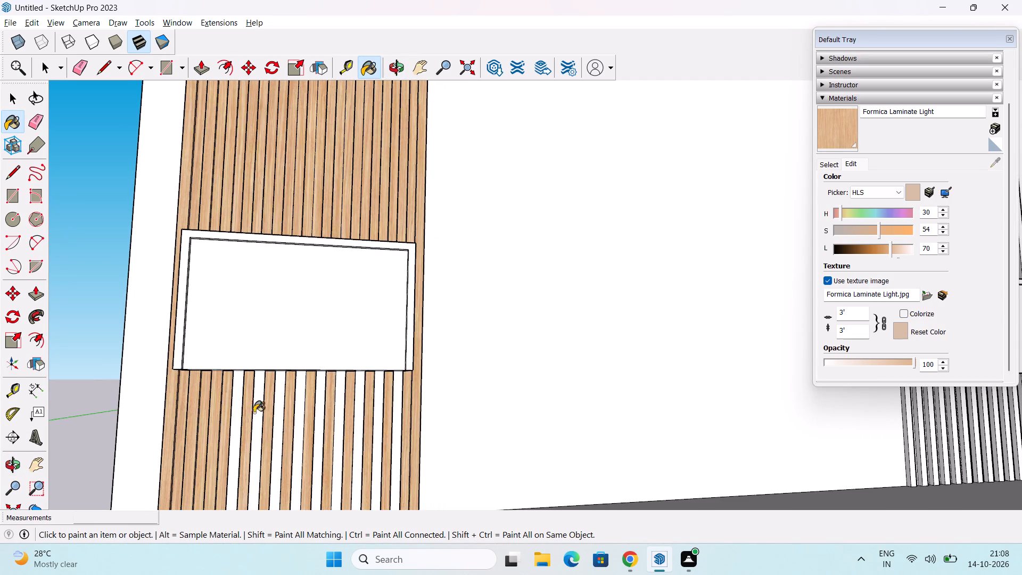
{"action": "left_click", "coordinate": [232, 422]}
{"action": "left_click", "coordinate": [258, 421]}
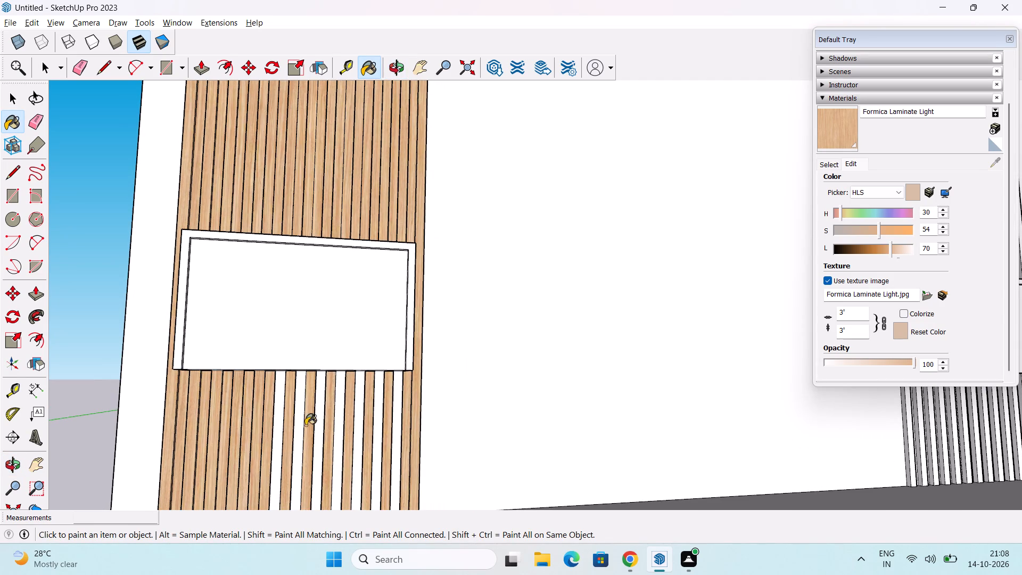
{"action": "left_click", "coordinate": [277, 434]}
{"action": "left_click", "coordinate": [299, 435]}
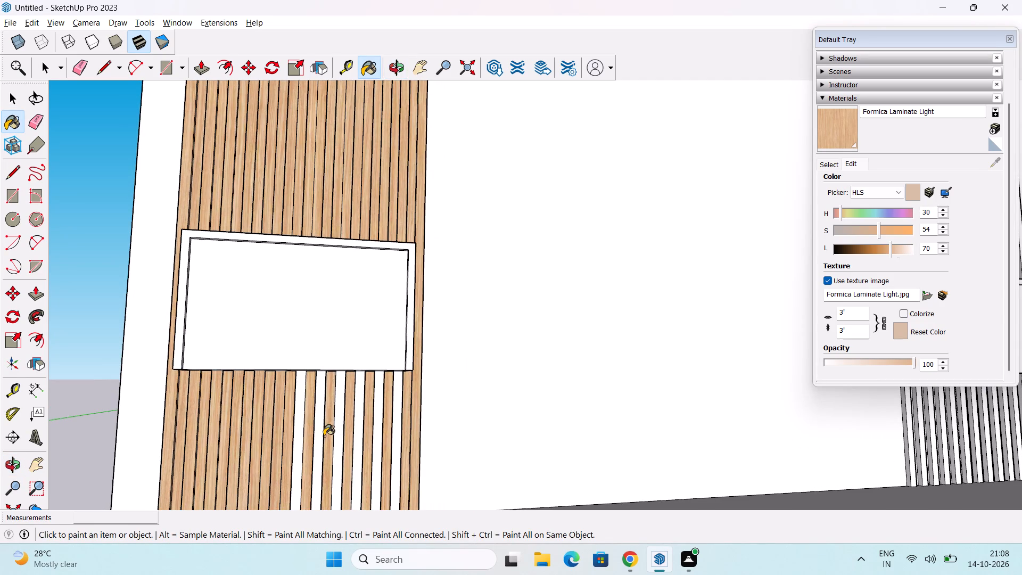
{"action": "left_click", "coordinate": [321, 436]}
{"action": "left_click", "coordinate": [340, 434]}
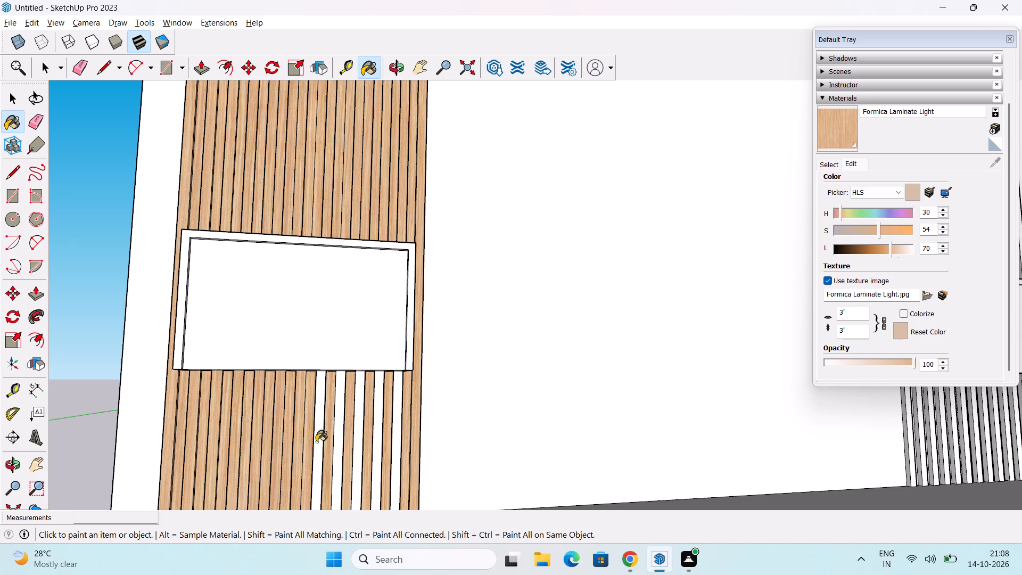
{"action": "left_click", "coordinate": [318, 442]}
{"action": "left_click", "coordinate": [354, 448]}
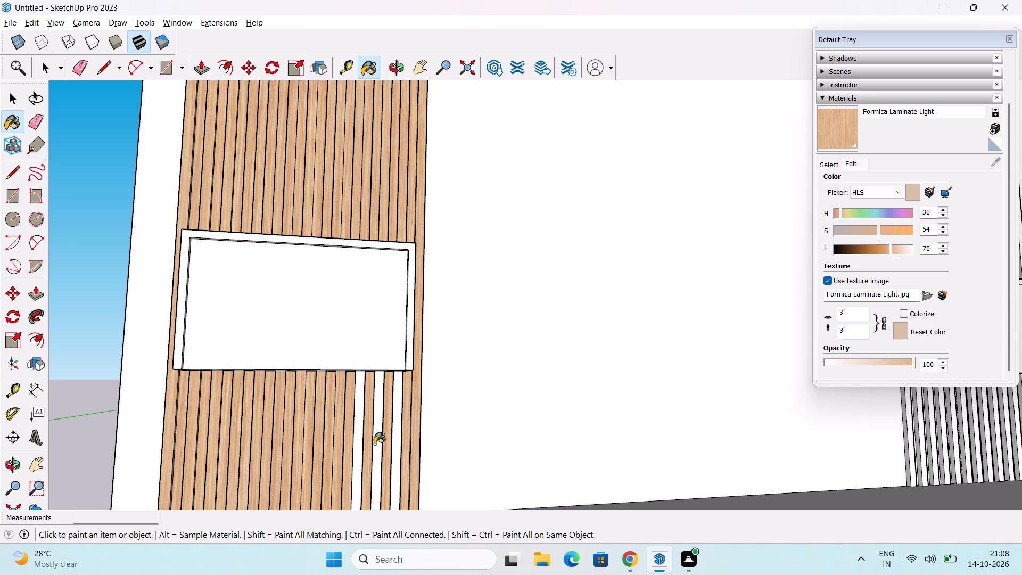
{"action": "left_click", "coordinate": [376, 444]}
{"action": "left_click", "coordinate": [394, 444]}
Paint the strip fronts and the wall gaps above the wall box with Formica Laminate Light across the right section's inner half.
{"action": "middle_click_drag", "start_coordinate": [357, 458], "coordinate": [414, 438]}
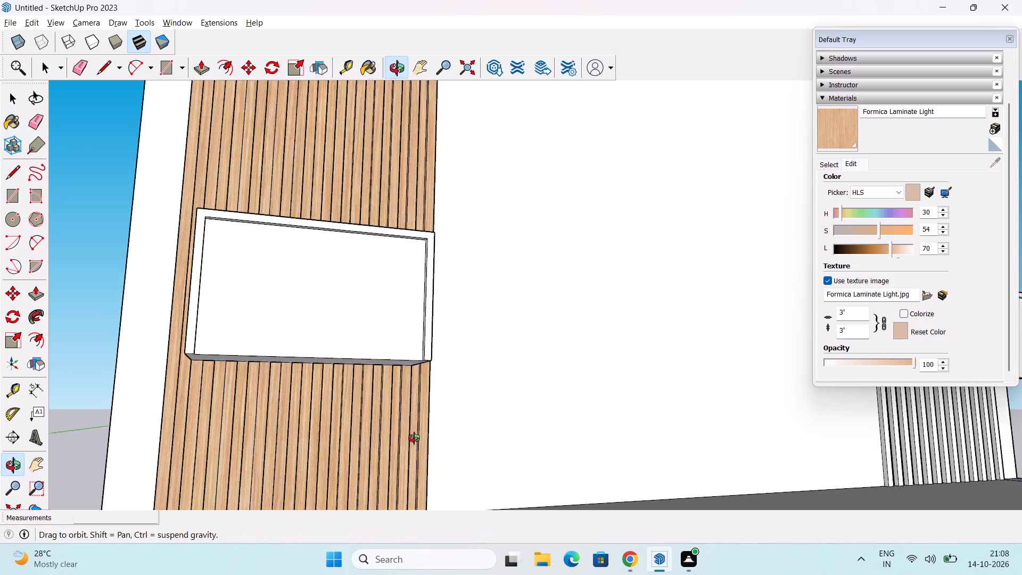
{"action": "middle_click_drag", "start_coordinate": [414, 438], "coordinate": [103, 438]}
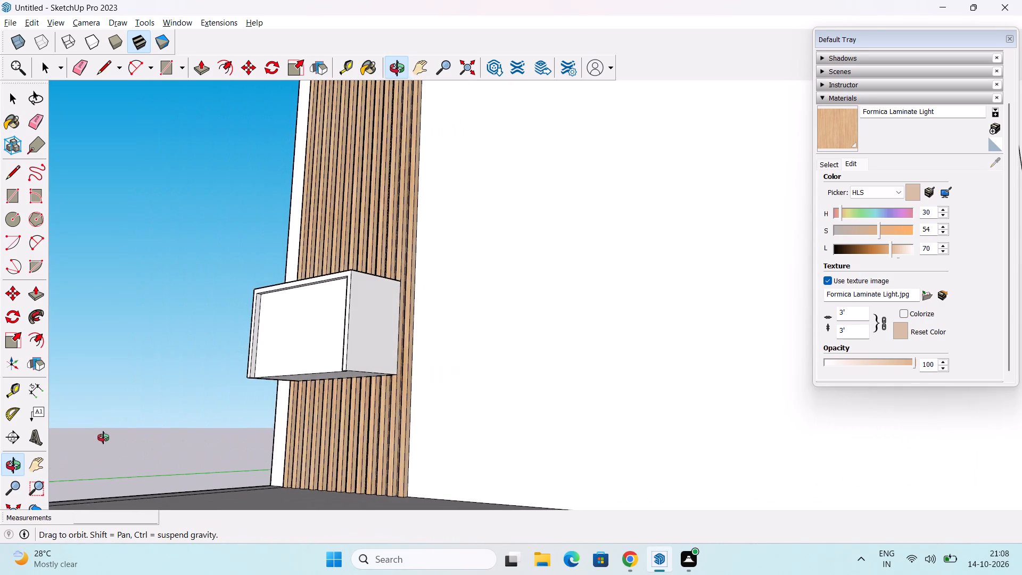
{"action": "middle_click_drag", "start_coordinate": [103, 438], "coordinate": [327, 428]}
{"action": "scroll", "coordinate": [328, 422], "scroll_direction": "down", "scroll_amount": 6}
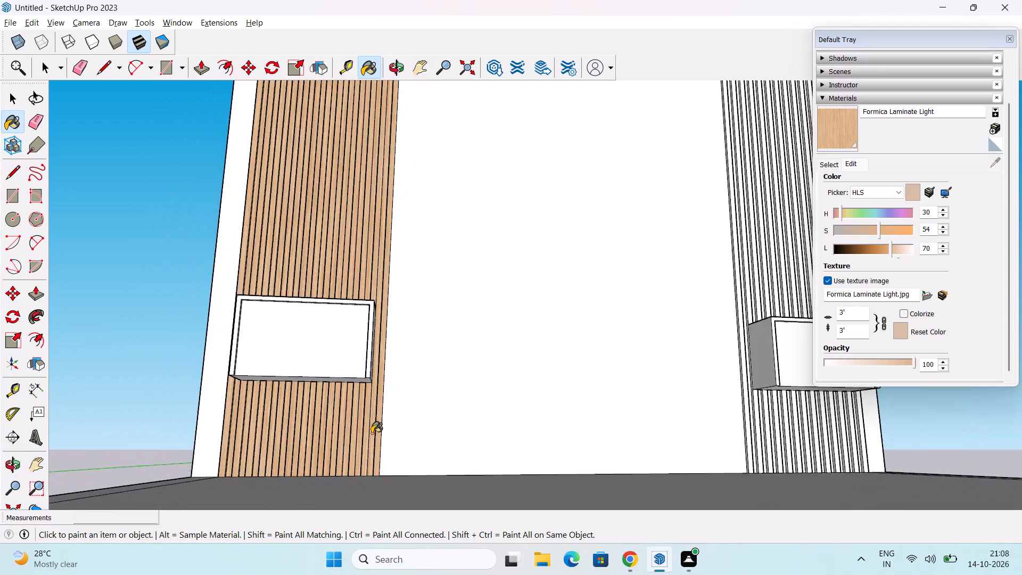
{"action": "middle_click_drag", "start_coordinate": [386, 431], "coordinate": [265, 432], "text": "shift"}
{"action": "middle_click_drag", "start_coordinate": [402, 407], "coordinate": [308, 471]}
{"action": "middle_click_drag", "start_coordinate": [548, 377], "coordinate": [494, 397], "text": "shift"}
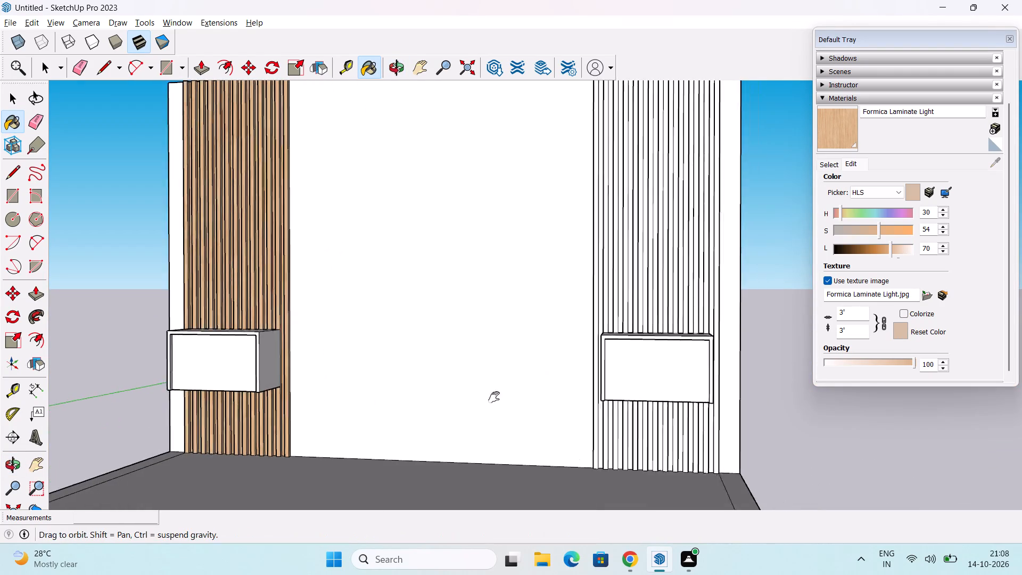
{"action": "middle_click_drag", "start_coordinate": [494, 397], "coordinate": [370, 461], "text": "shift"}
{"action": "scroll", "coordinate": [438, 361], "scroll_direction": "up", "scroll_amount": 5}
{"action": "left_click", "coordinate": [430, 336]}
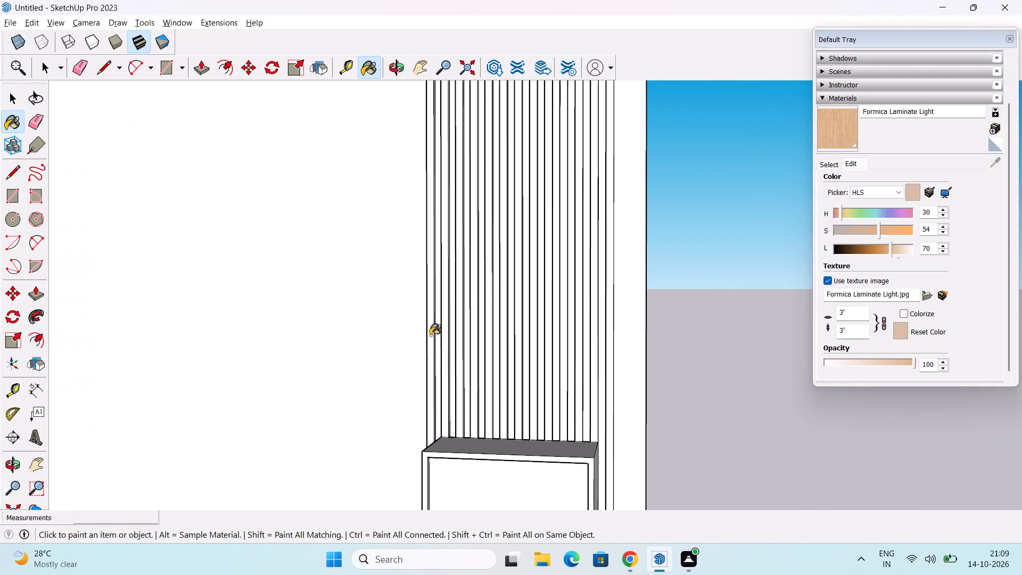
{"action": "left_click", "coordinate": [435, 336]}
{"action": "left_click", "coordinate": [444, 341]}
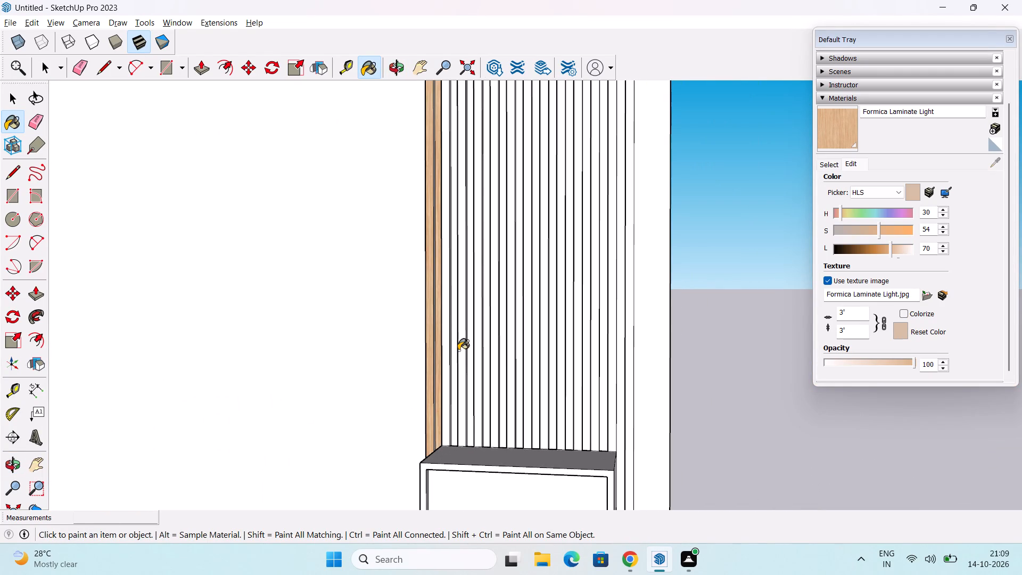
{"action": "left_click", "coordinate": [452, 346]}
{"action": "left_click", "coordinate": [460, 348]}
{"action": "left_click", "coordinate": [471, 351]}
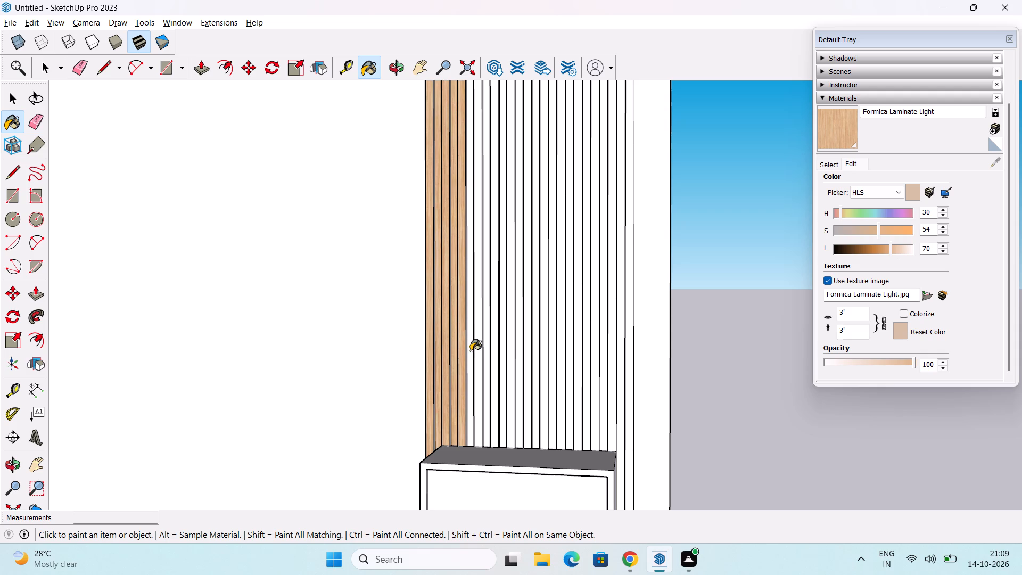
{"action": "left_click", "coordinate": [478, 351]}
{"action": "left_click", "coordinate": [485, 351]}
{"action": "left_click", "coordinate": [495, 351]}
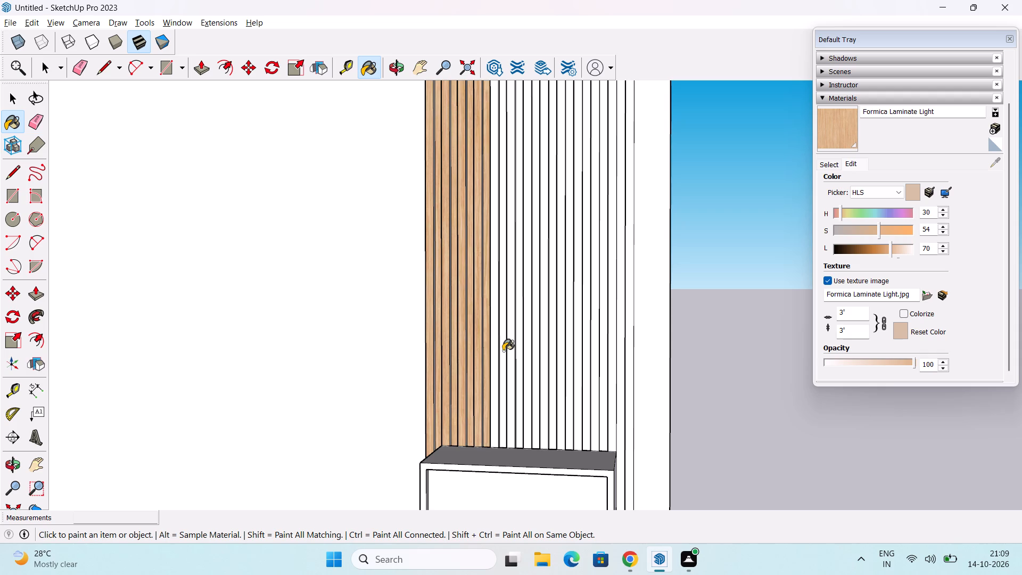
{"action": "left_click", "coordinate": [503, 351]}
{"action": "left_click", "coordinate": [509, 354]}
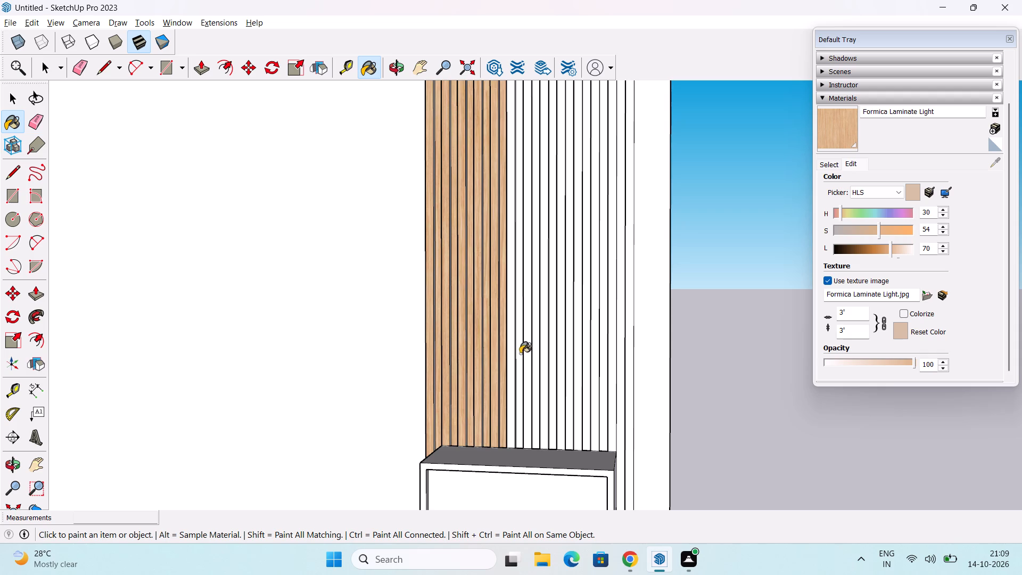
{"action": "left_click", "coordinate": [517, 354]}
{"action": "left_click", "coordinate": [523, 356]}
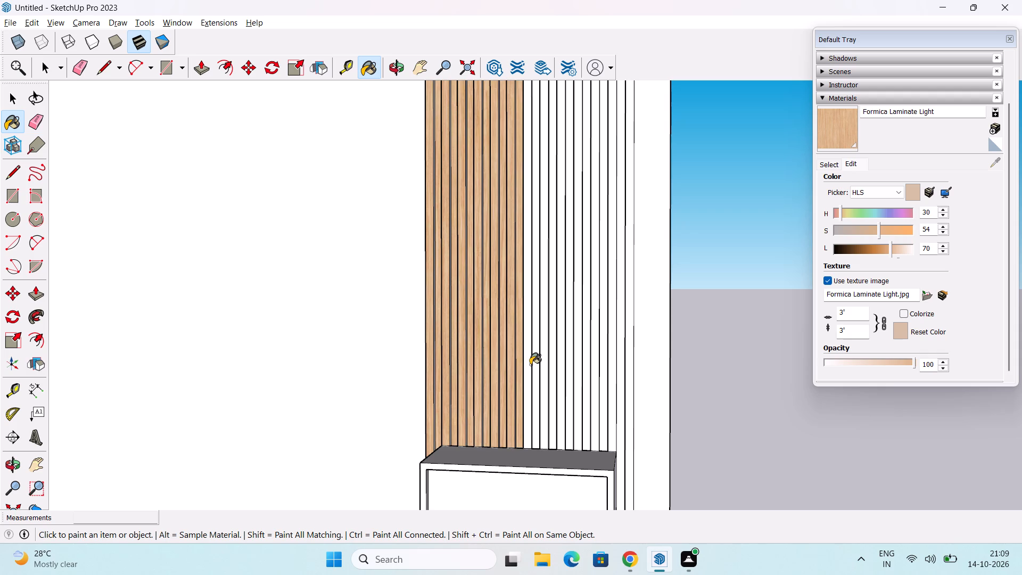
{"action": "left_click", "coordinate": [530, 365]}
{"action": "left_click", "coordinate": [538, 364]}
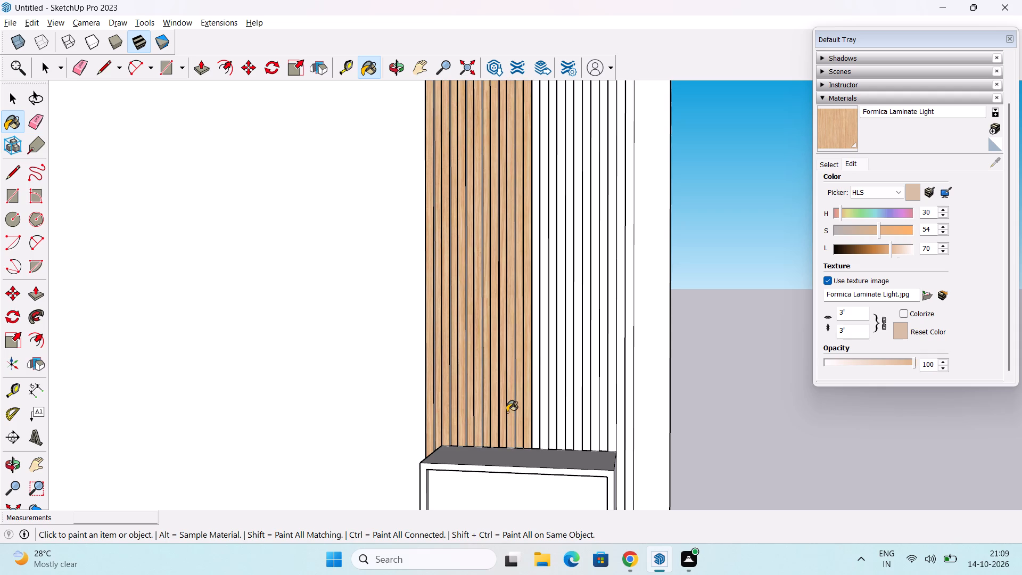
Paint the right section's remaining strip fronts and wall gaps above the box, out to its outer edge, with Formica Laminate Light.
{"action": "scroll", "coordinate": [529, 386], "scroll_direction": "up", "scroll_amount": 7}
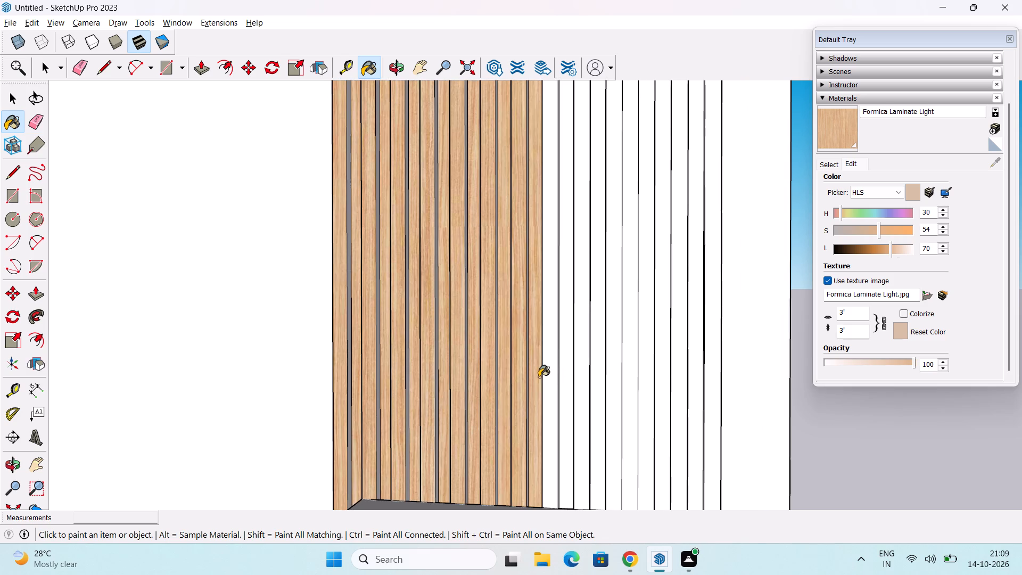
{"action": "left_click", "coordinate": [539, 377]}
{"action": "left_click", "coordinate": [553, 381]}
{"action": "left_click", "coordinate": [562, 382]}
{"action": "left_click", "coordinate": [584, 391]}
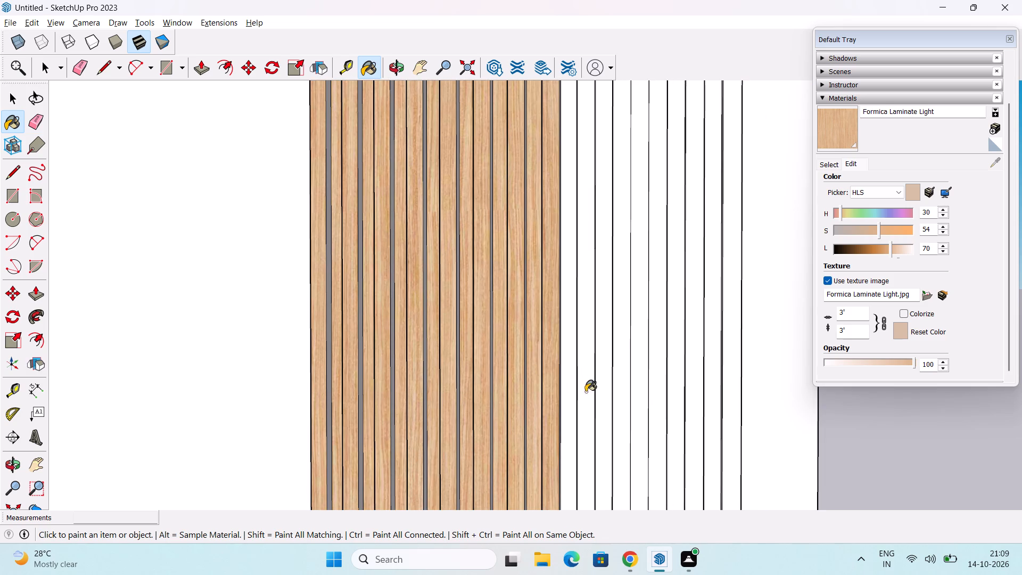
{"action": "left_click", "coordinate": [602, 385]}
{"action": "left_click", "coordinate": [619, 384]}
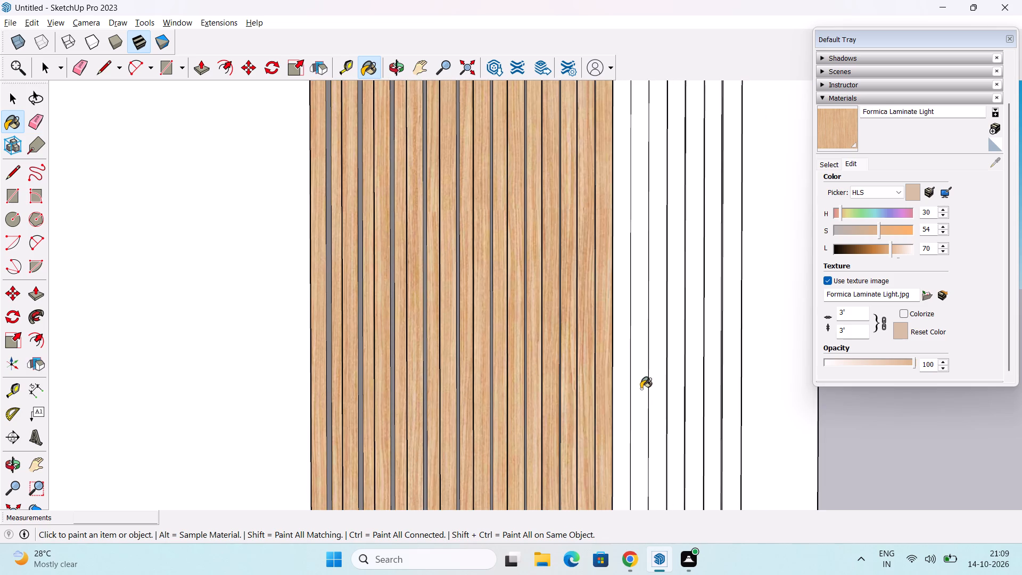
{"action": "left_click", "coordinate": [641, 389]}
{"action": "left_click", "coordinate": [652, 390]}
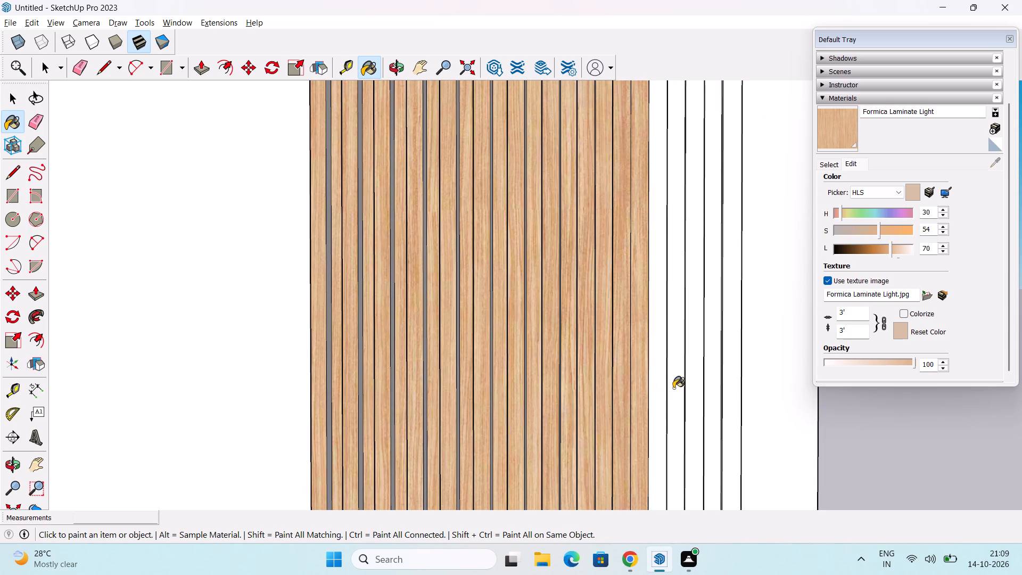
{"action": "left_click", "coordinate": [673, 388]}
{"action": "left_click", "coordinate": [691, 391]}
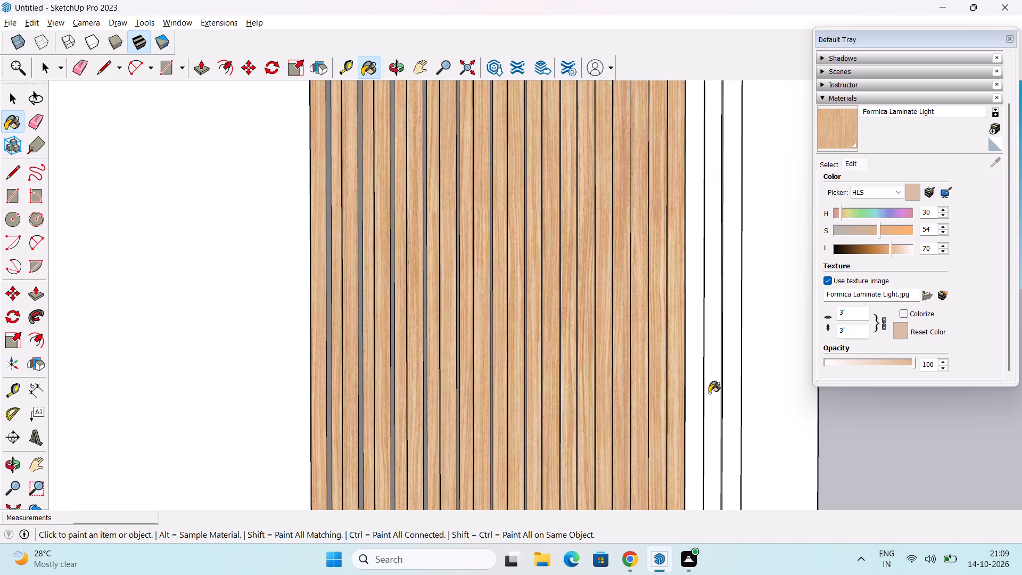
{"action": "left_click", "coordinate": [710, 393]}
{"action": "left_click", "coordinate": [723, 391]}
Paint the left-facing sides of all the right section's strips above the wall box with Formica Laminate Light.
{"action": "middle_click_drag", "start_coordinate": [481, 406], "coordinate": [683, 405]}
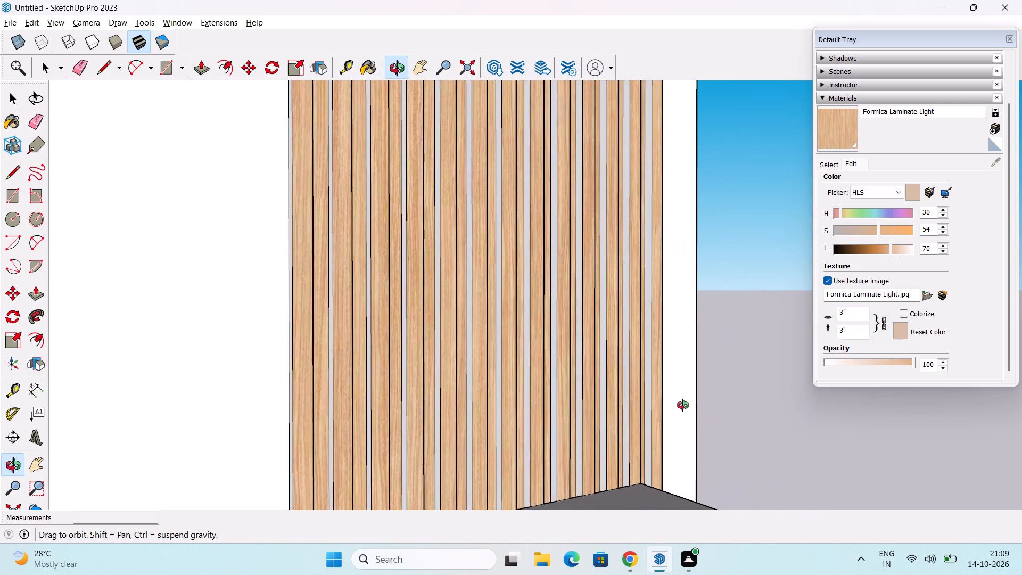
{"action": "middle_click_drag", "start_coordinate": [683, 405], "coordinate": [773, 442]}
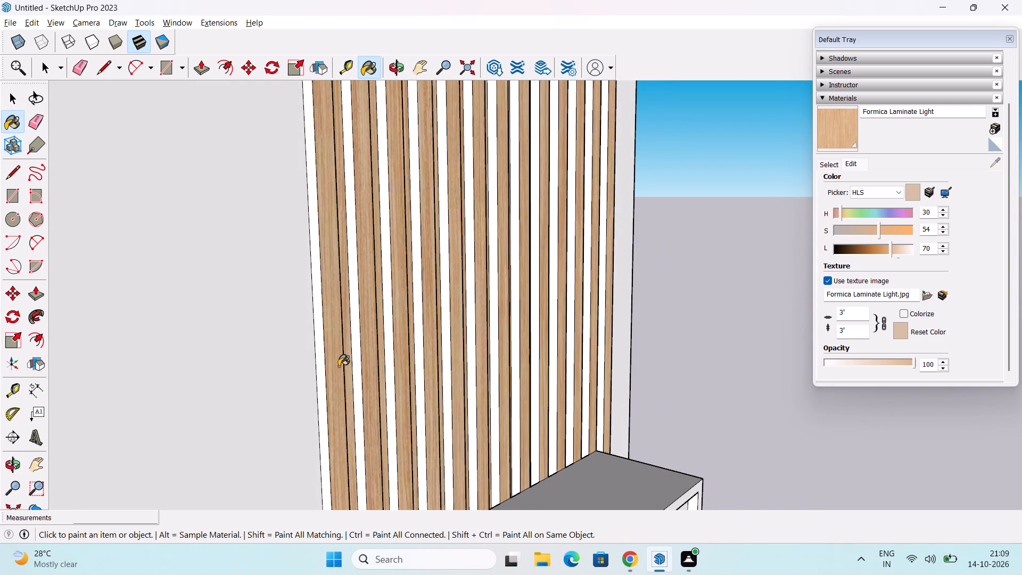
{"action": "left_click", "coordinate": [322, 389]}
{"action": "left_click", "coordinate": [355, 373]}
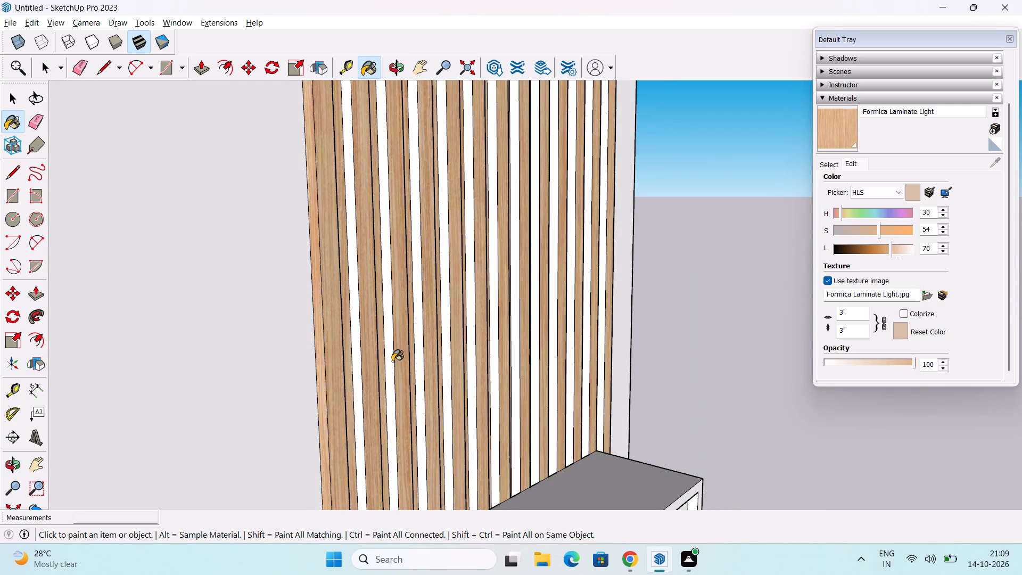
{"action": "left_click", "coordinate": [393, 361]}
{"action": "left_click_drag", "start_coordinate": [417, 364], "coordinate": [422, 364]}
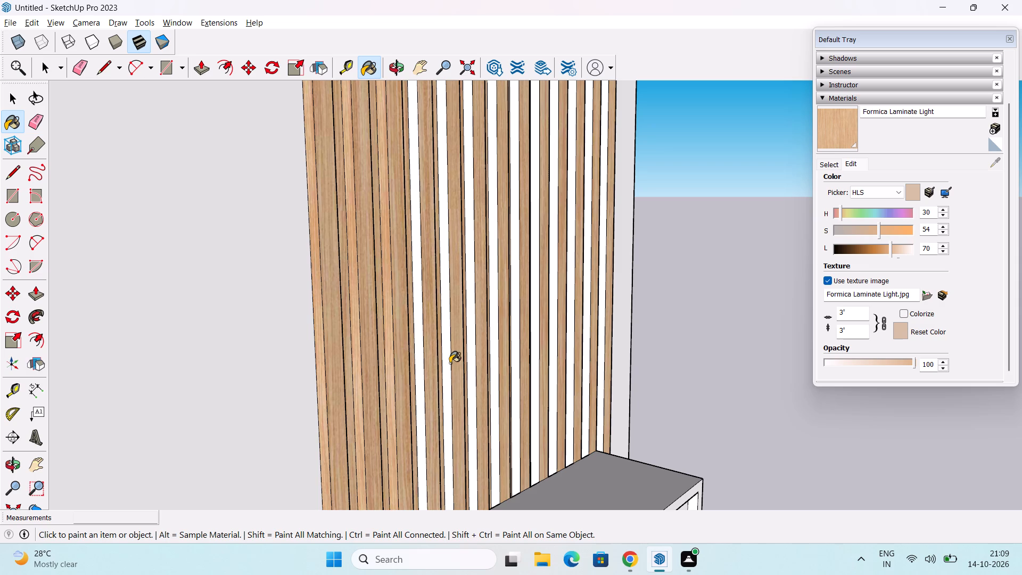
{"action": "left_click", "coordinate": [447, 362]}
{"action": "left_click", "coordinate": [473, 358]}
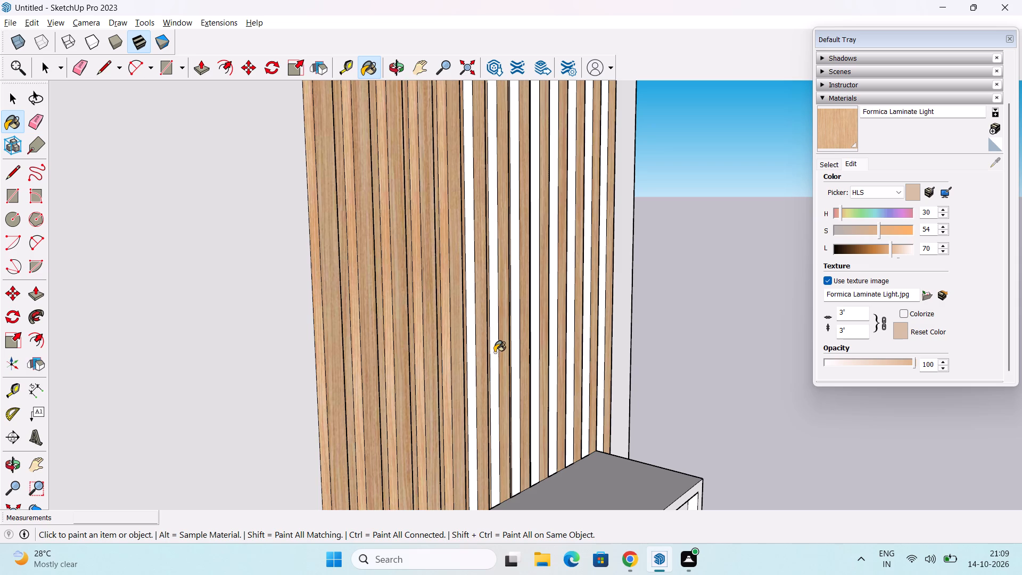
{"action": "left_click", "coordinate": [494, 352]}
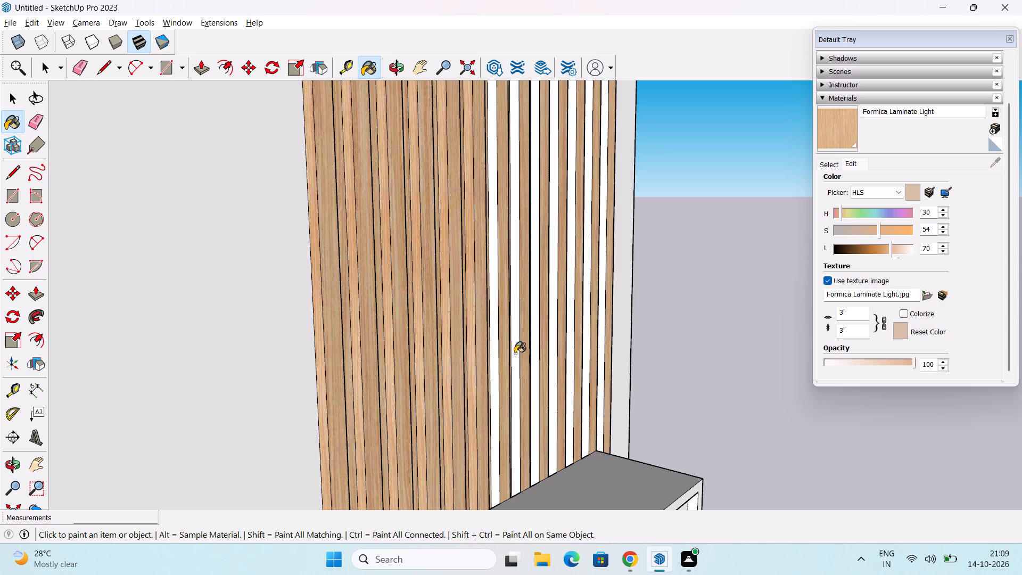
{"action": "left_click", "coordinate": [515, 354]}
{"action": "left_click", "coordinate": [533, 350]}
{"action": "left_click", "coordinate": [554, 343]}
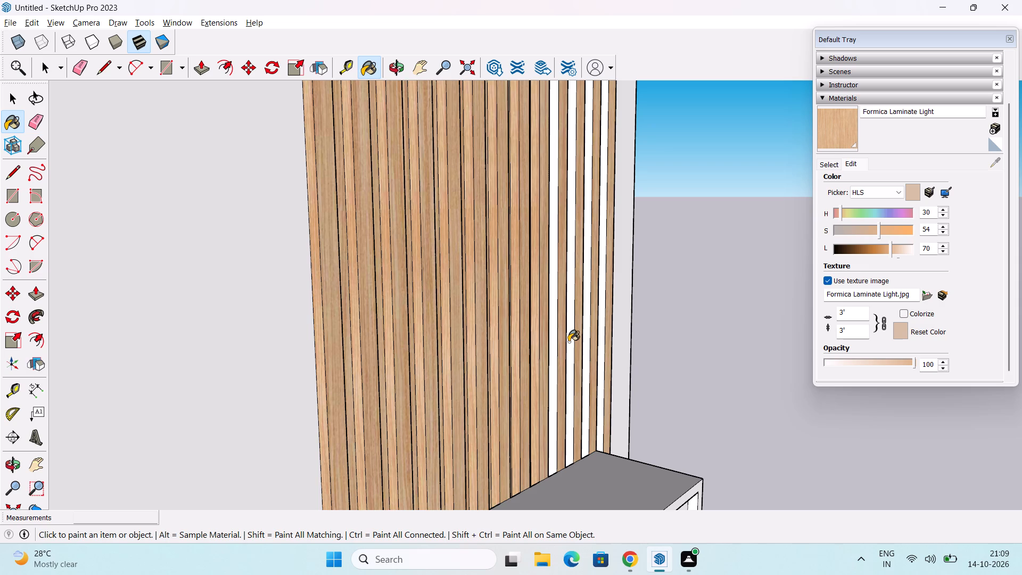
{"action": "left_click", "coordinate": [568, 342]}
{"action": "left_click", "coordinate": [586, 340]}
{"action": "left_click", "coordinate": [600, 338]}
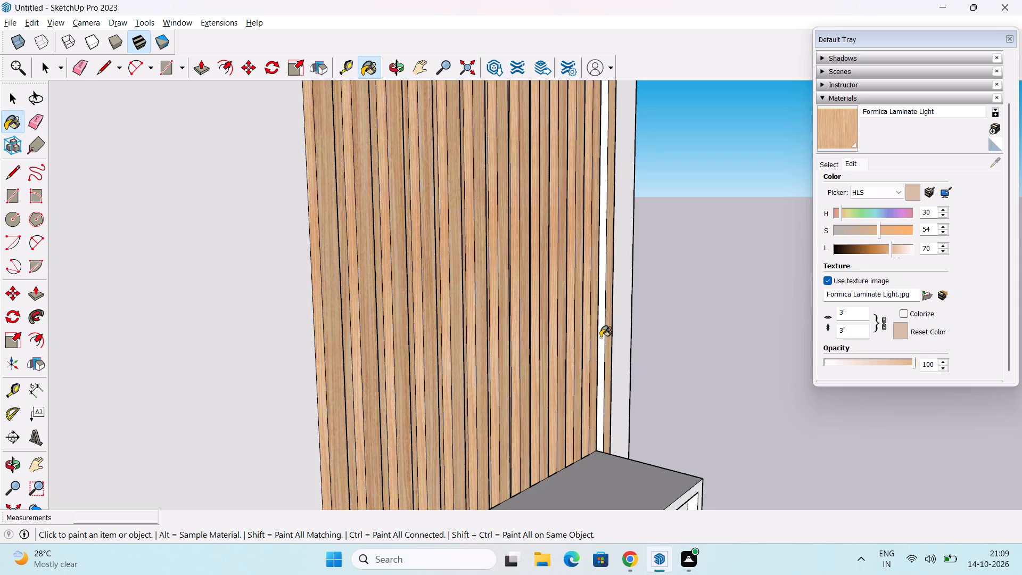
Paint the right-facing sides of all the right section's strips above the wall box with Formica Laminate Light.
{"action": "scroll", "coordinate": [599, 340], "scroll_direction": "down", "scroll_amount": 14}
{"action": "middle_click_drag", "start_coordinate": [581, 399], "coordinate": [235, 395]}
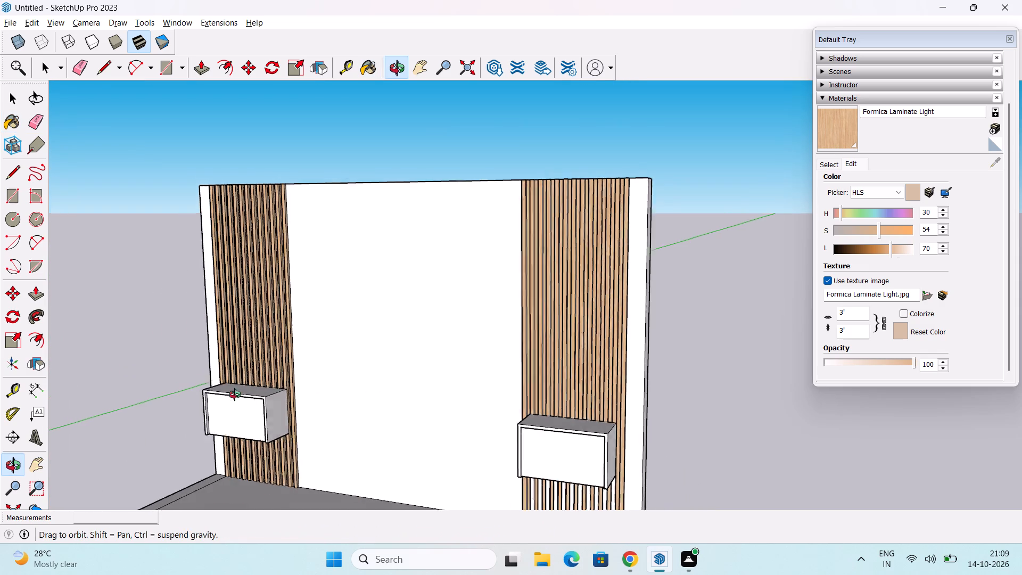
{"action": "middle_click_drag", "start_coordinate": [235, 395], "coordinate": [230, 395]}
{"action": "middle_click_drag", "start_coordinate": [568, 423], "coordinate": [393, 413]}
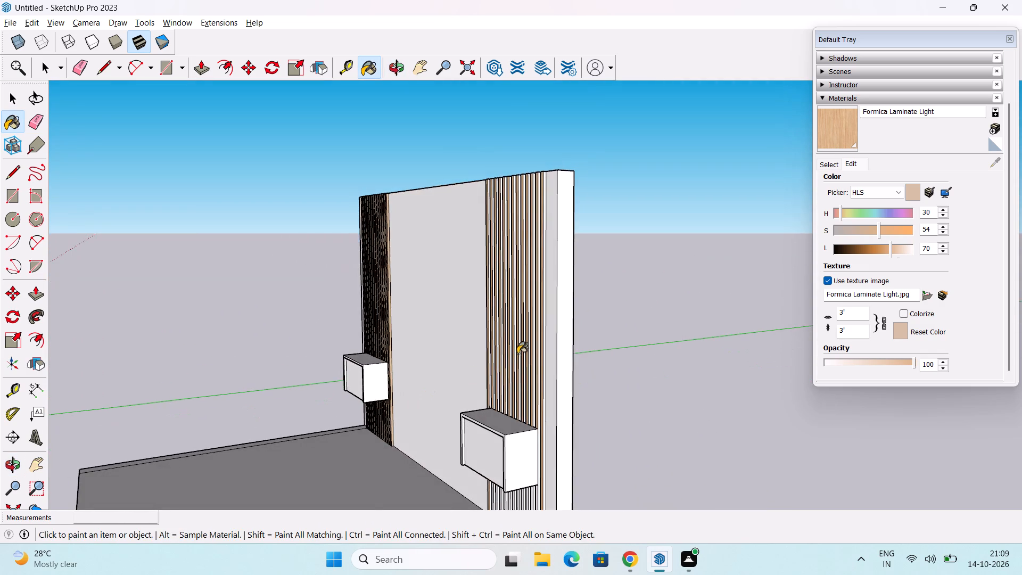
{"action": "scroll", "coordinate": [521, 348], "scroll_direction": "up", "scroll_amount": 13}
{"action": "middle_click_drag", "start_coordinate": [562, 351], "coordinate": [639, 395]}
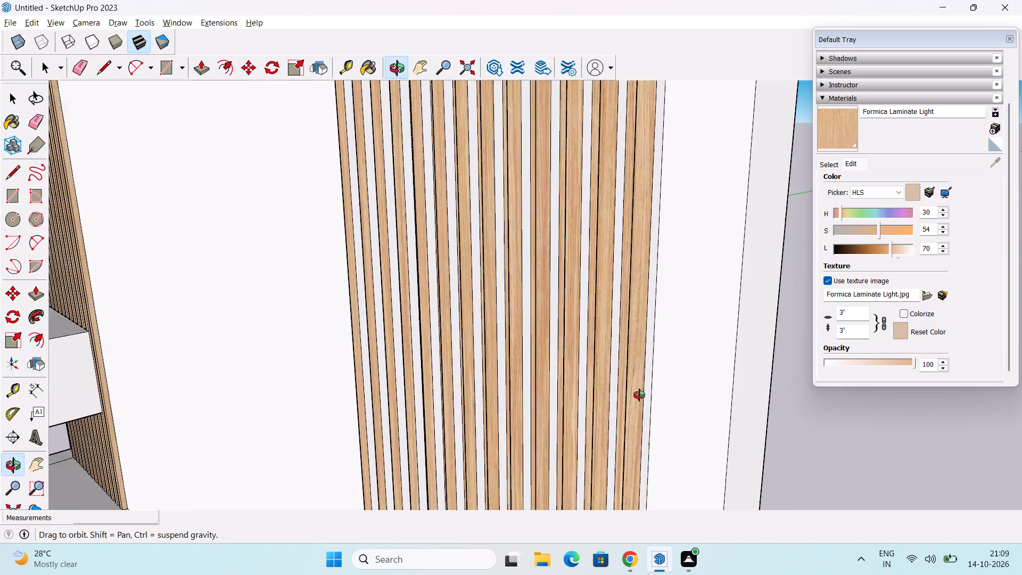
{"action": "middle_click_drag", "start_coordinate": [639, 395], "coordinate": [640, 395]}
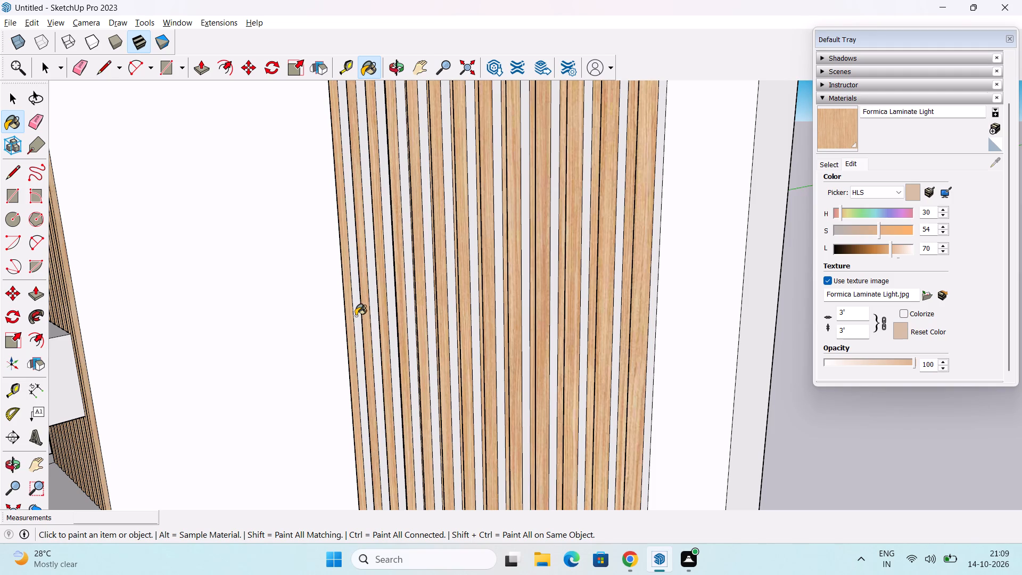
{"action": "left_click", "coordinate": [356, 315]}
{"action": "left_click", "coordinate": [377, 320]}
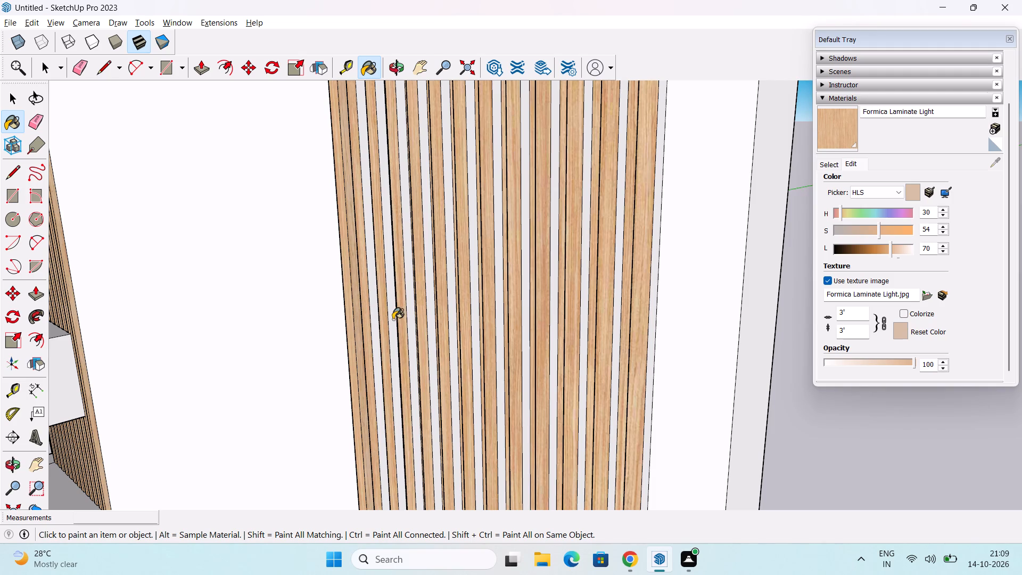
{"action": "left_click", "coordinate": [393, 319]}
{"action": "left_click_drag", "start_coordinate": [390, 322], "coordinate": [401, 322]}
{"action": "left_click", "coordinate": [393, 326]}
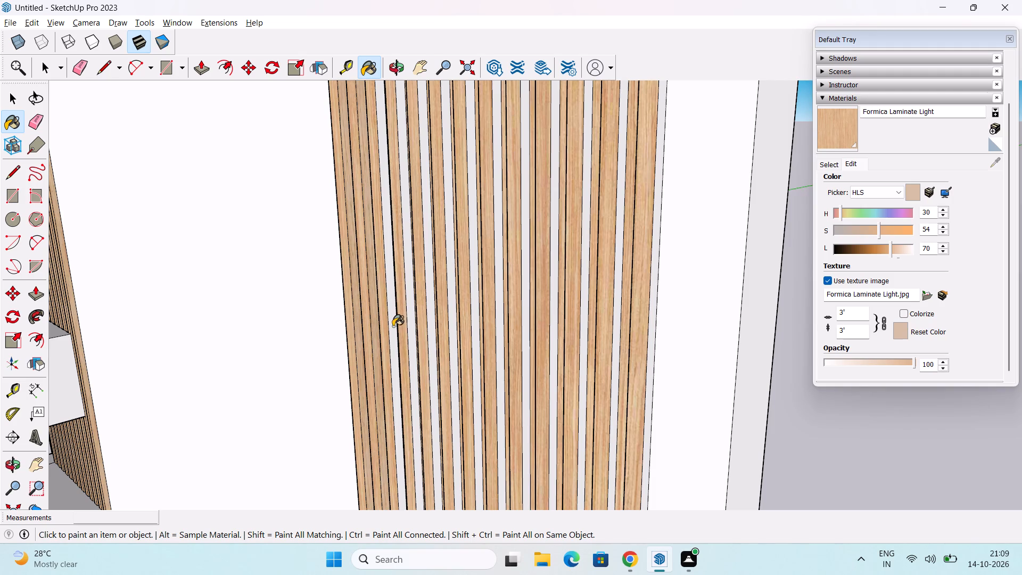
{"action": "left_click", "coordinate": [413, 325]}
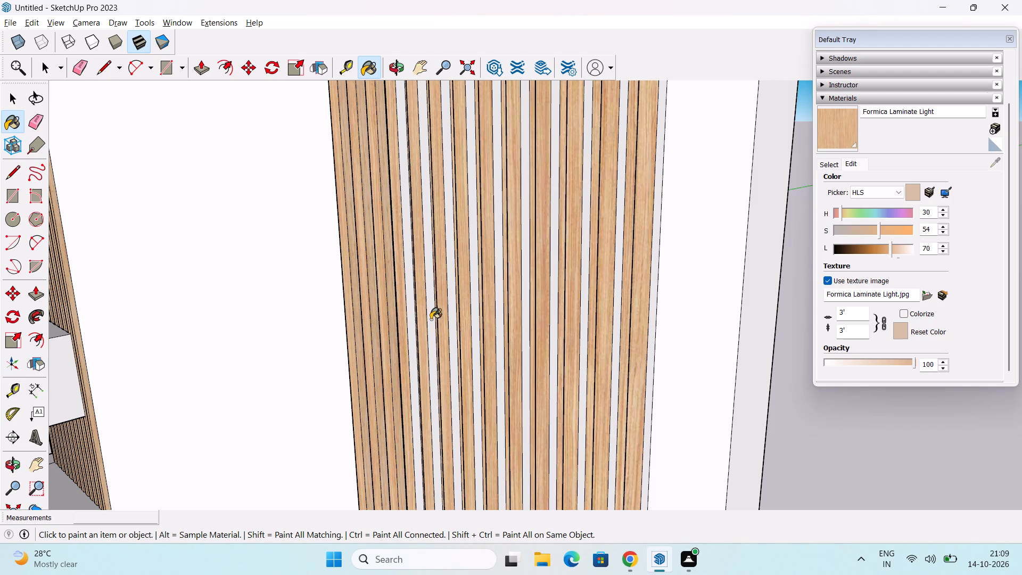
{"action": "left_click", "coordinate": [432, 321]}
{"action": "left_click", "coordinate": [452, 321]}
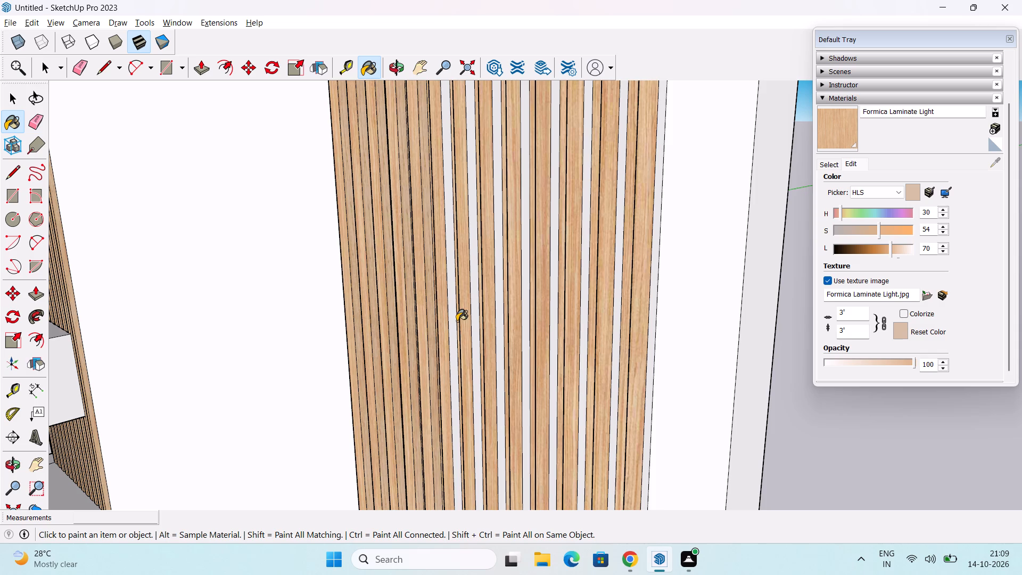
{"action": "left_click", "coordinate": [474, 323]}
{"action": "left_click", "coordinate": [500, 323]}
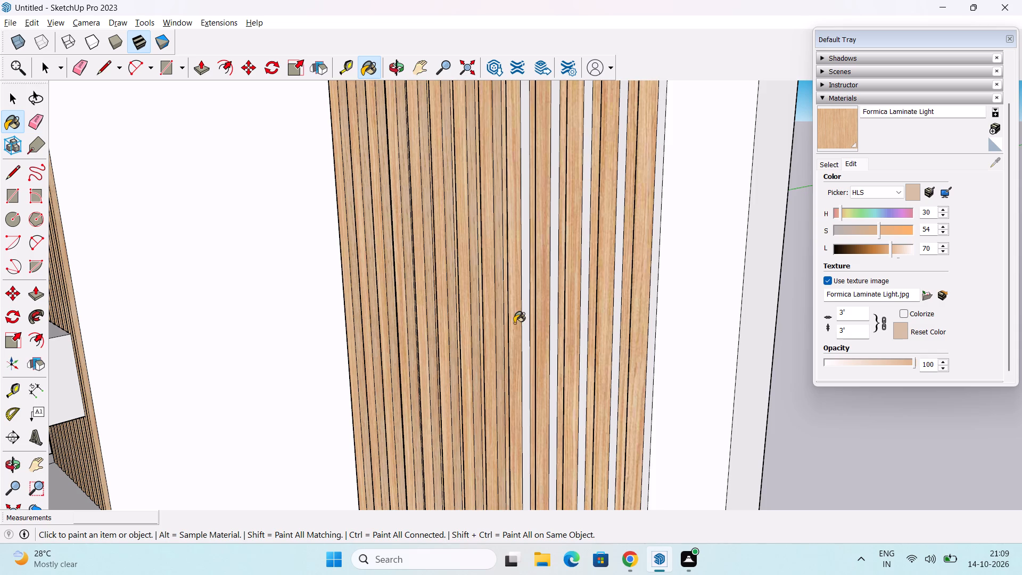
{"action": "left_click", "coordinate": [526, 324]}
{"action": "left_click", "coordinate": [554, 338]}
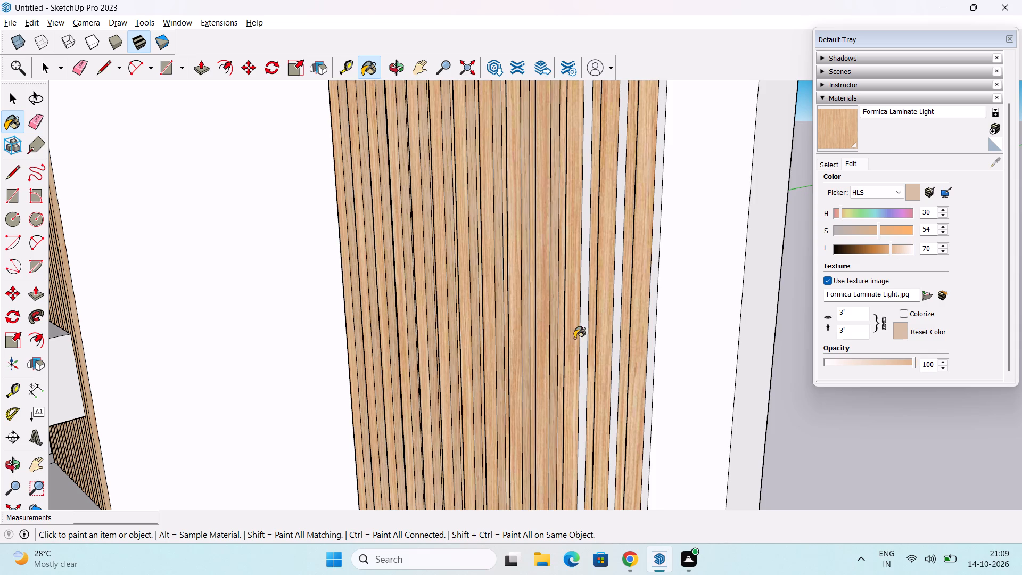
{"action": "left_click", "coordinate": [586, 340]}
{"action": "left_click", "coordinate": [615, 346]}
{"action": "left_click", "coordinate": [650, 359]}
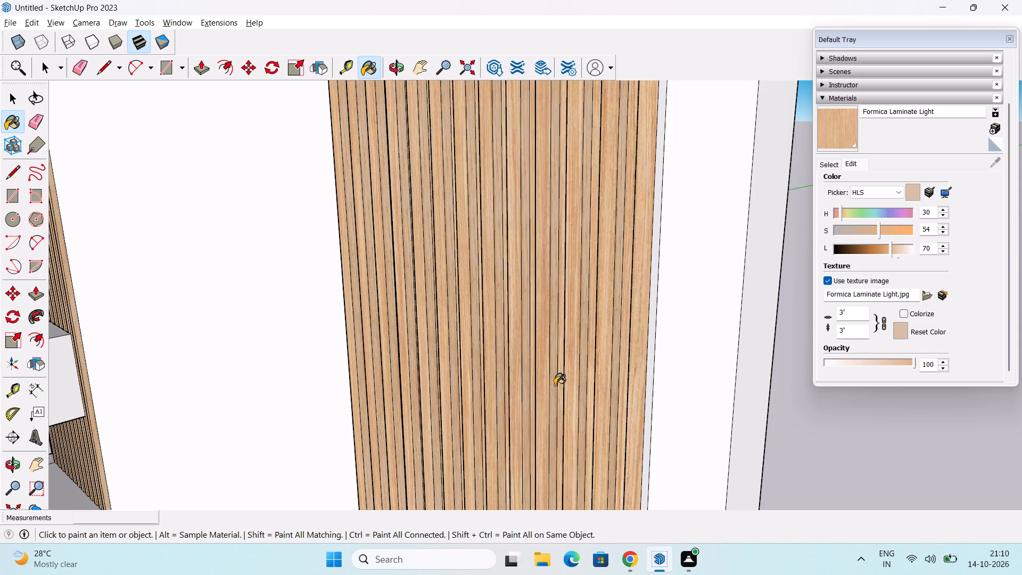
Paint the unpainted strip fronts below the right wall box with Formica Laminate Light, from the inner strips to the outermost.
{"action": "middle_click_drag", "start_coordinate": [543, 385], "coordinate": [515, 249], "text": "shift"}
{"action": "scroll", "coordinate": [514, 244], "scroll_direction": "down", "scroll_amount": 3}
{"action": "middle_click_drag", "start_coordinate": [490, 376], "coordinate": [471, 265]}
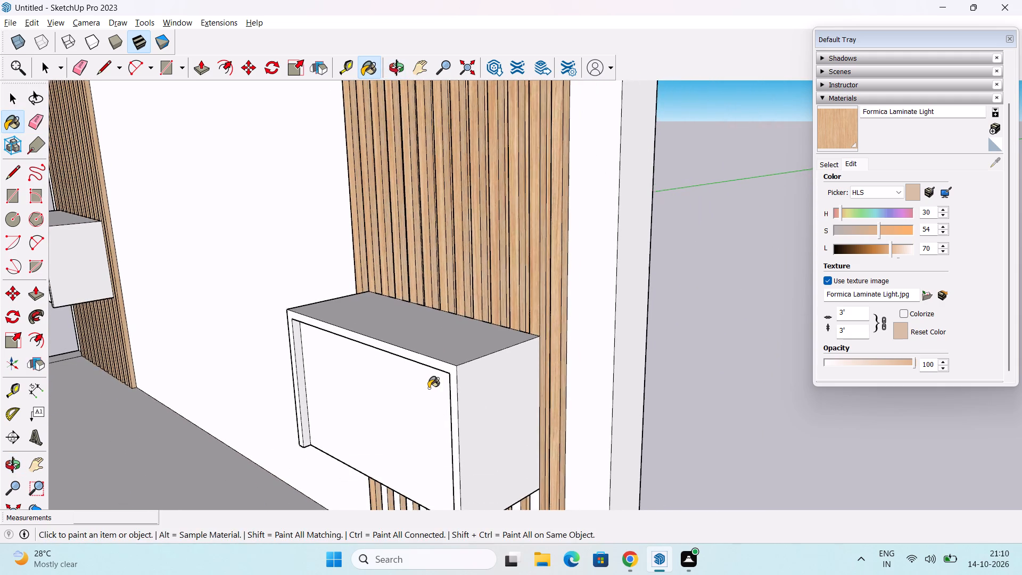
{"action": "middle_click_drag", "start_coordinate": [429, 388], "coordinate": [437, 264]}
{"action": "middle_click_drag", "start_coordinate": [438, 392], "coordinate": [447, 306]}
{"action": "scroll", "coordinate": [442, 362], "scroll_direction": "up", "scroll_amount": 6}
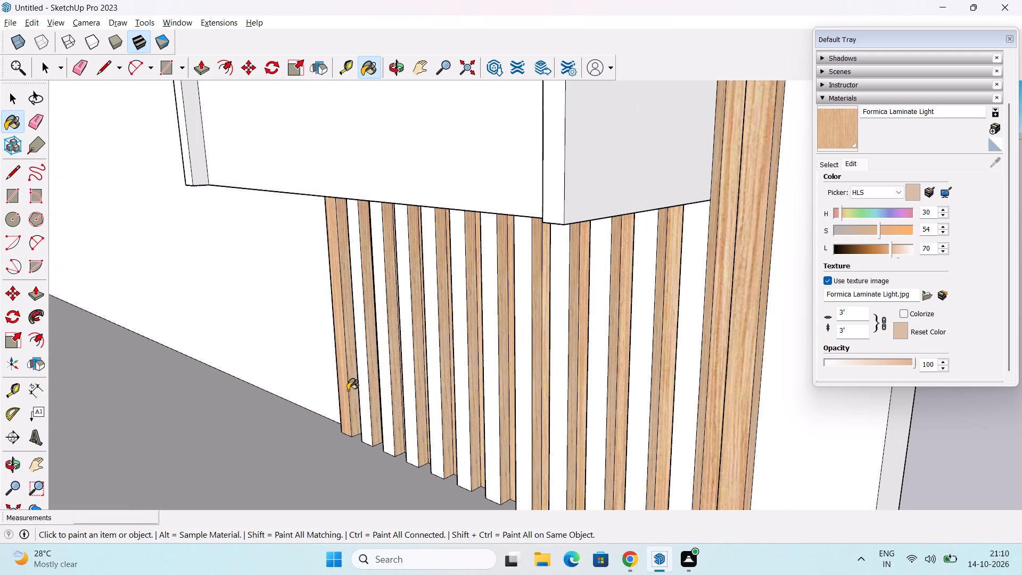
{"action": "left_click", "coordinate": [367, 397]}
{"action": "middle_click_drag", "start_coordinate": [408, 414], "coordinate": [761, 412]}
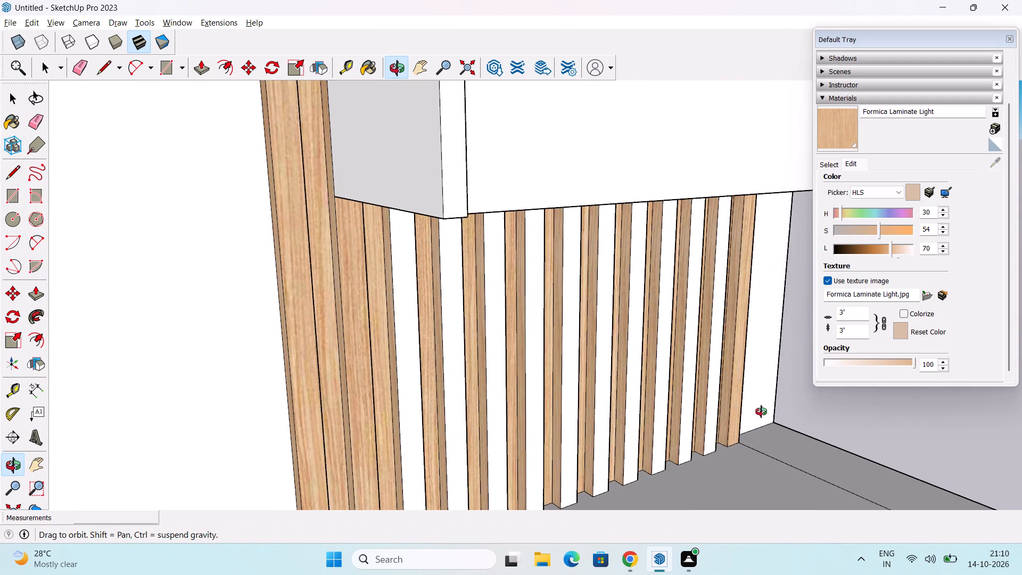
{"action": "middle_click_drag", "start_coordinate": [761, 412], "coordinate": [514, 352]}
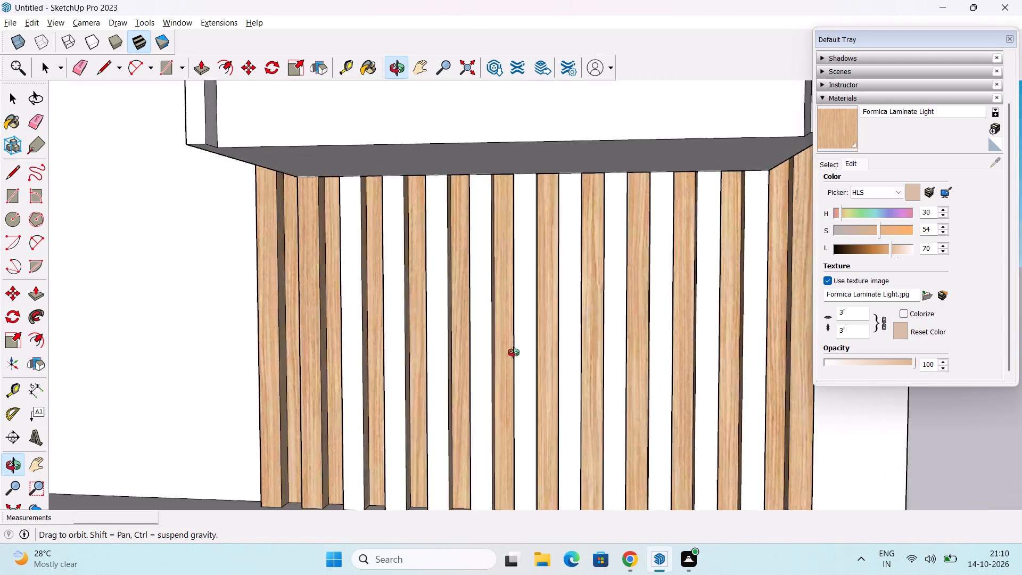
{"action": "middle_click_drag", "start_coordinate": [514, 352], "coordinate": [314, 383]}
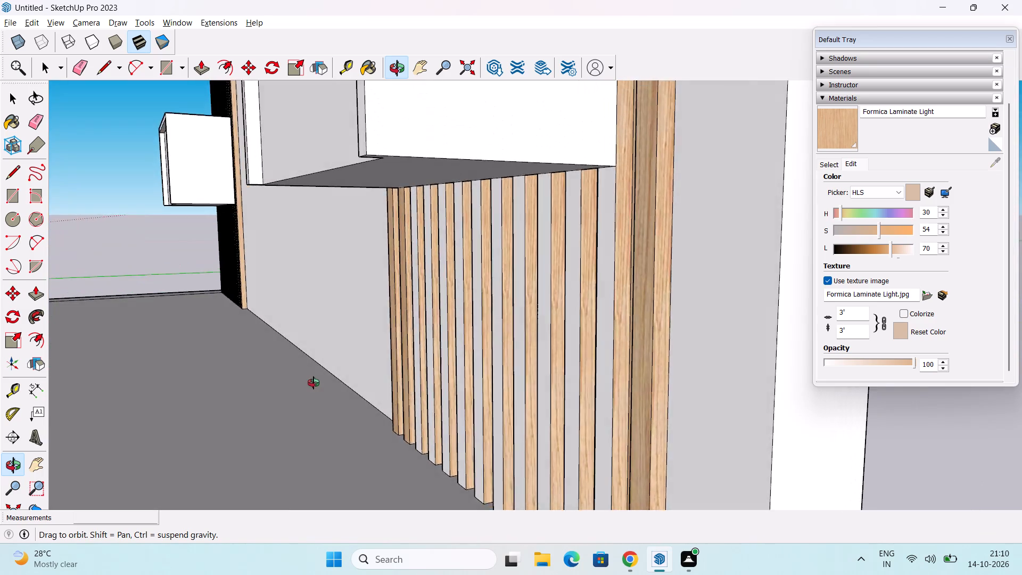
{"action": "middle_click_drag", "start_coordinate": [314, 383], "coordinate": [384, 383]}
{"action": "middle_click_drag", "start_coordinate": [458, 393], "coordinate": [409, 321], "text": "shift"}
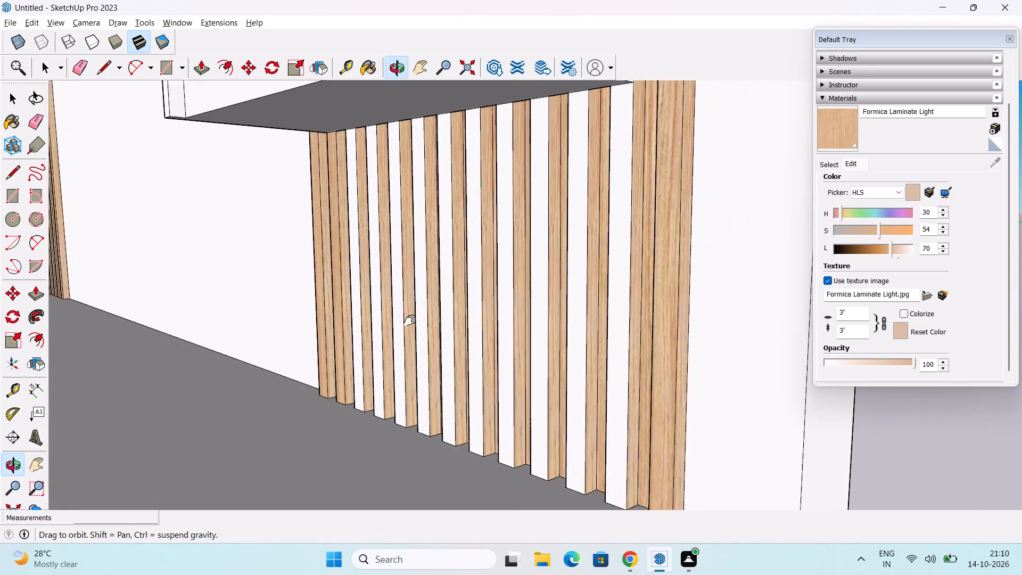
{"action": "middle_click_drag", "start_coordinate": [409, 321], "coordinate": [366, 294], "text": "shift"}
{"action": "middle_click_drag", "start_coordinate": [411, 314], "coordinate": [475, 357]}
{"action": "left_click", "coordinate": [280, 331]}
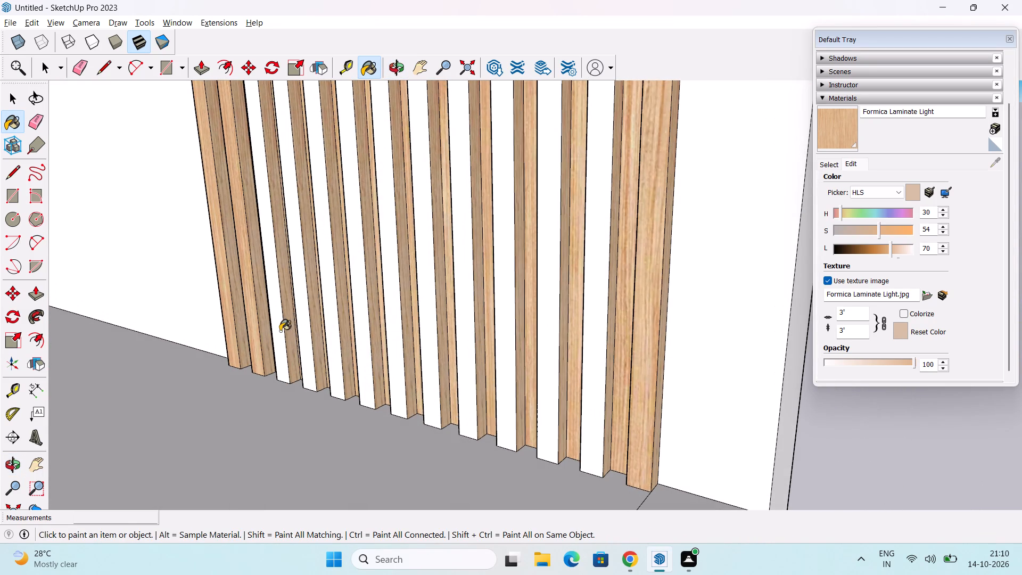
{"action": "left_click", "coordinate": [277, 348]}
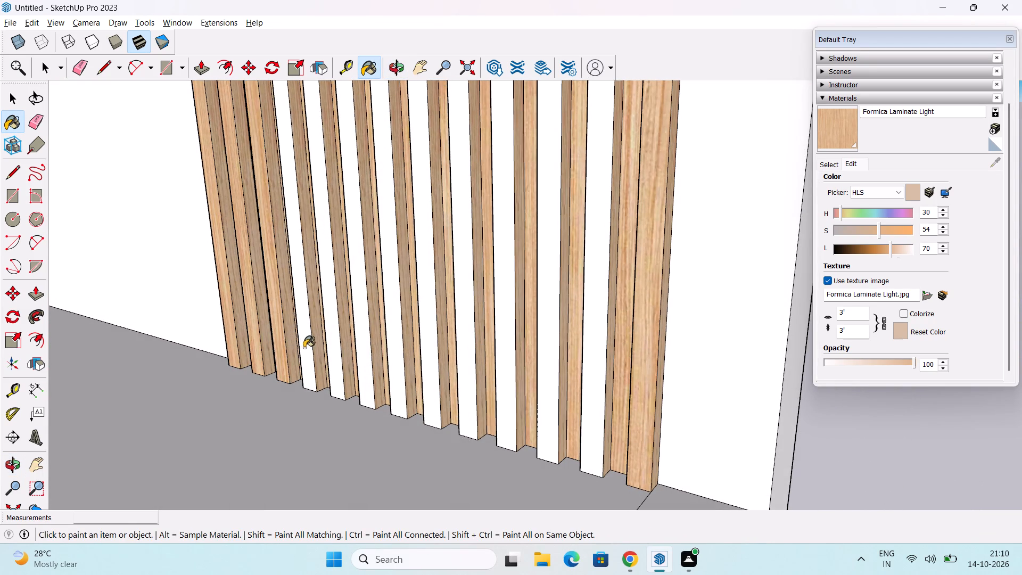
{"action": "left_click", "coordinate": [304, 348]}
{"action": "left_click", "coordinate": [337, 356]}
{"action": "left_click", "coordinate": [369, 358]}
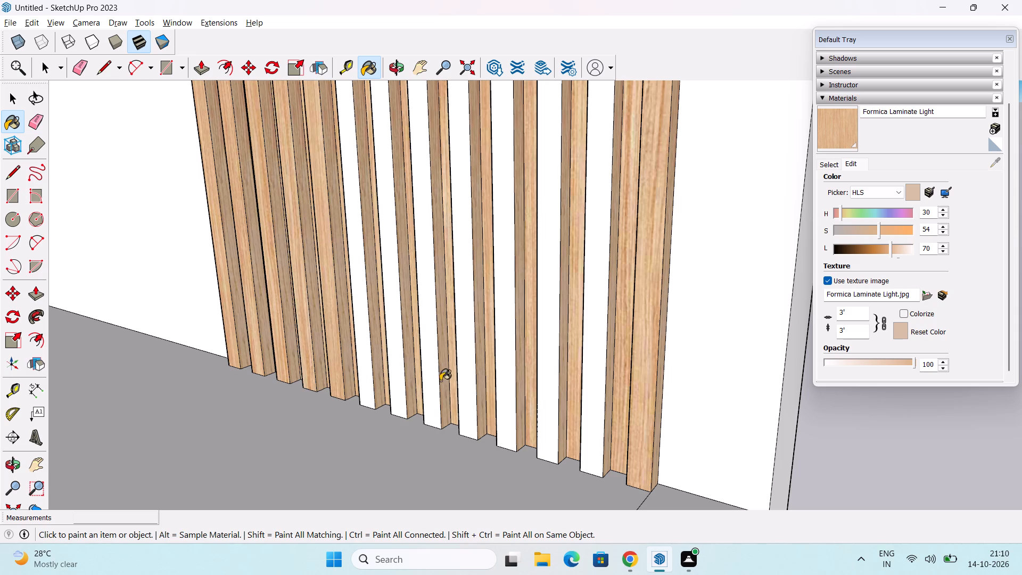
{"action": "left_click", "coordinate": [393, 367]}
{"action": "left_click", "coordinate": [434, 368]}
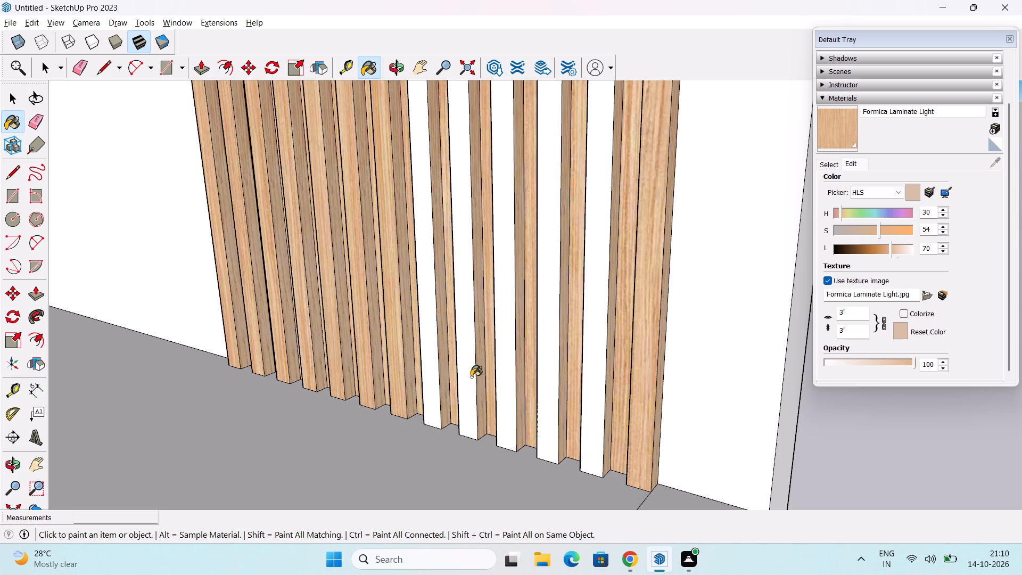
{"action": "left_click_drag", "start_coordinate": [471, 377], "coordinate": [479, 378]}
{"action": "left_click", "coordinate": [510, 382]}
{"action": "left_click", "coordinate": [542, 385]}
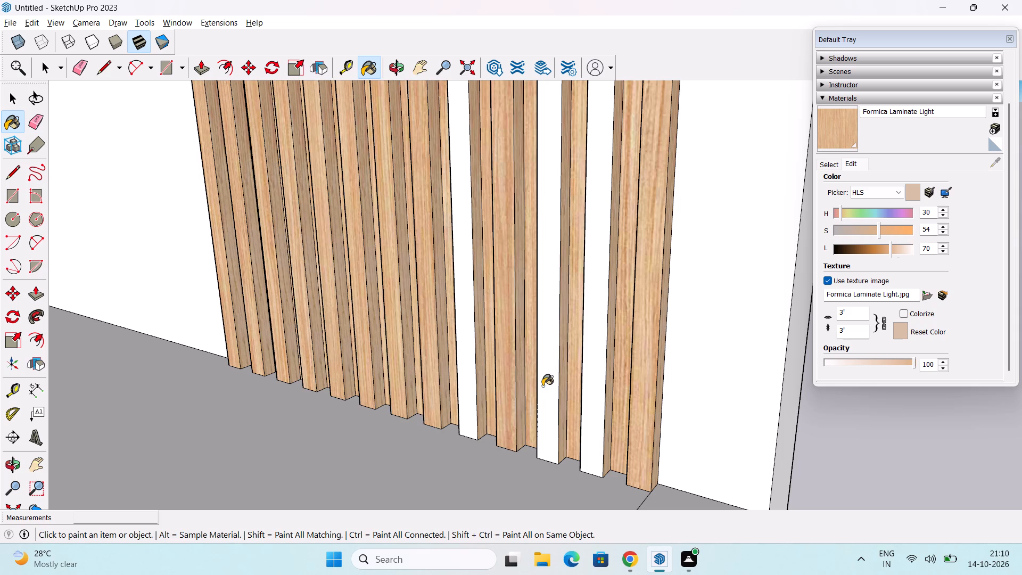
{"action": "left_click", "coordinate": [475, 393]}
{"action": "left_click", "coordinate": [585, 396]}
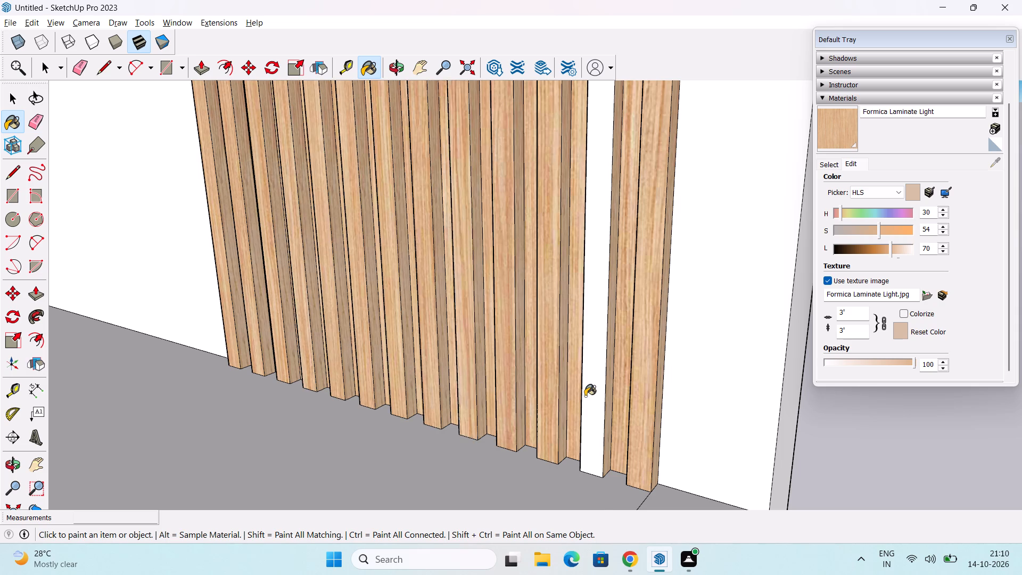
Examine both strip sections above and below the wall boxes from several angles for unpainted faces.
{"action": "scroll", "coordinate": [586, 396], "scroll_direction": "down", "scroll_amount": 8}
{"action": "middle_click_drag", "start_coordinate": [476, 447], "coordinate": [774, 394]}
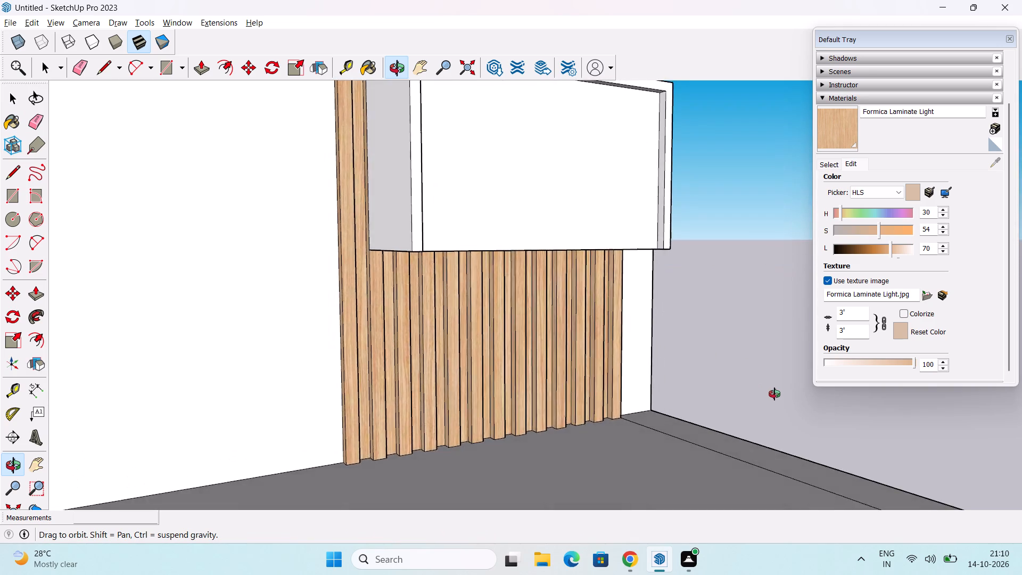
{"action": "middle_click_drag", "start_coordinate": [774, 394], "coordinate": [586, 401]}
{"action": "scroll", "coordinate": [617, 385], "scroll_direction": "down", "scroll_amount": 1}
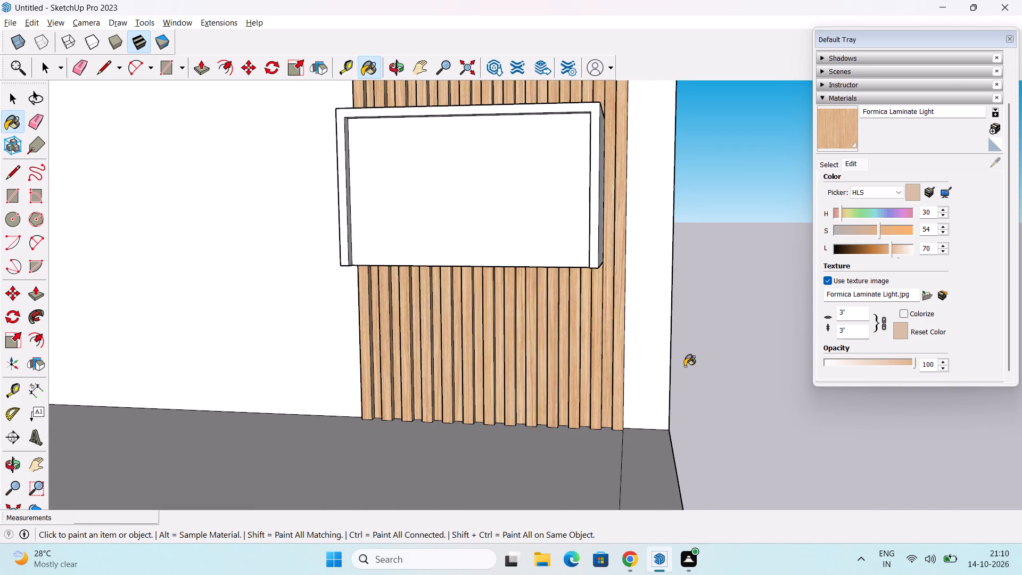
{"action": "scroll", "coordinate": [447, 433], "scroll_direction": "down", "scroll_amount": 11}
{"action": "middle_click_drag", "start_coordinate": [405, 420], "coordinate": [437, 388]}
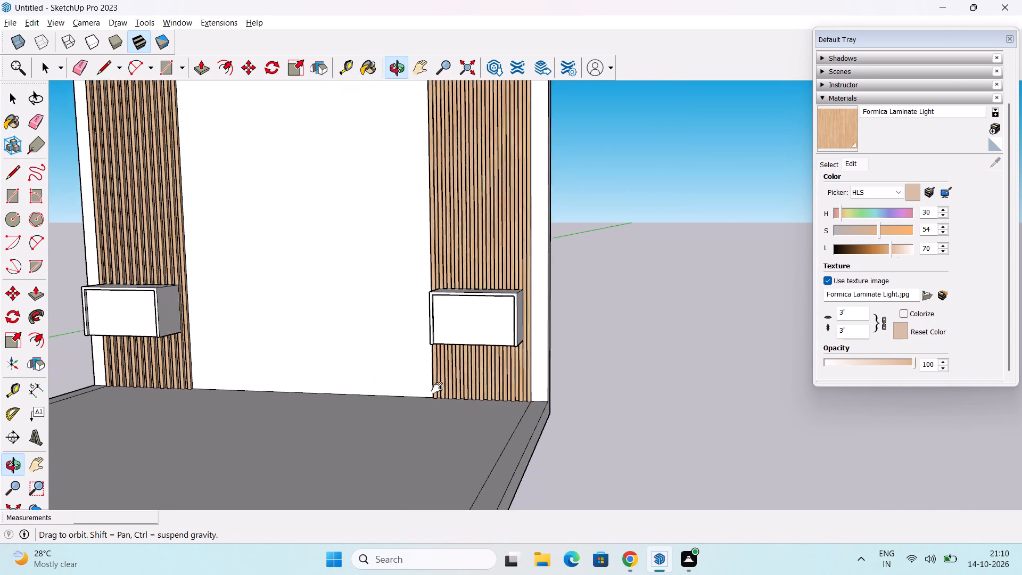
{"action": "middle_click_drag", "start_coordinate": [437, 388], "coordinate": [545, 431]}
{"action": "middle_click_drag", "start_coordinate": [526, 440], "coordinate": [548, 438]}
{"action": "key", "text": "space"}
{"action": "middle_click_drag", "start_coordinate": [694, 424], "coordinate": [629, 429]}
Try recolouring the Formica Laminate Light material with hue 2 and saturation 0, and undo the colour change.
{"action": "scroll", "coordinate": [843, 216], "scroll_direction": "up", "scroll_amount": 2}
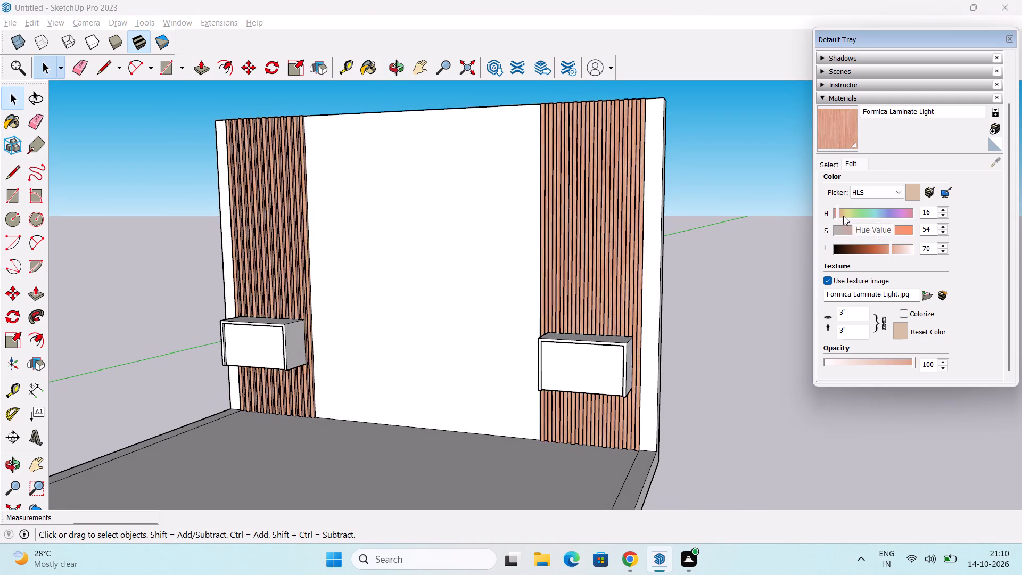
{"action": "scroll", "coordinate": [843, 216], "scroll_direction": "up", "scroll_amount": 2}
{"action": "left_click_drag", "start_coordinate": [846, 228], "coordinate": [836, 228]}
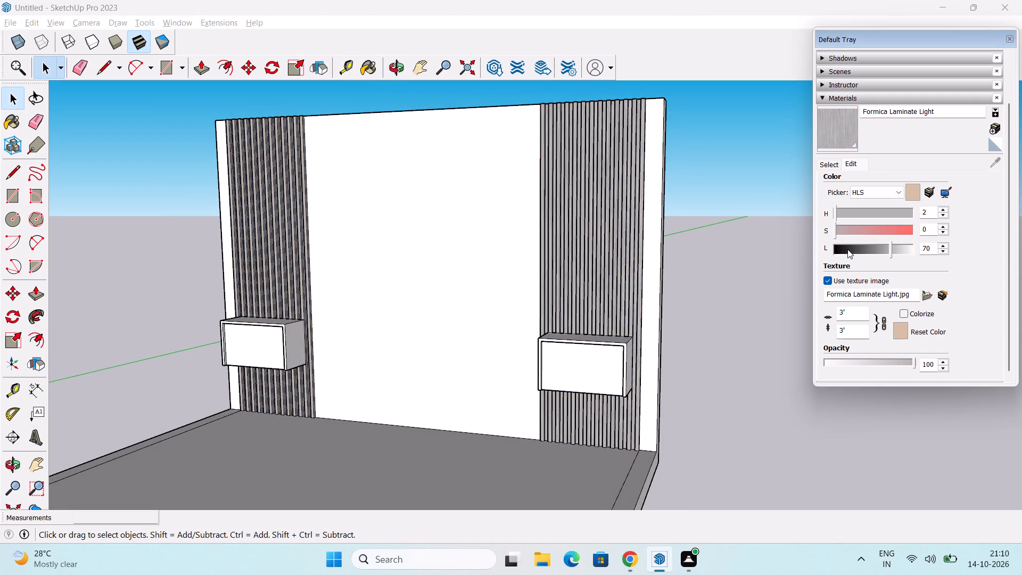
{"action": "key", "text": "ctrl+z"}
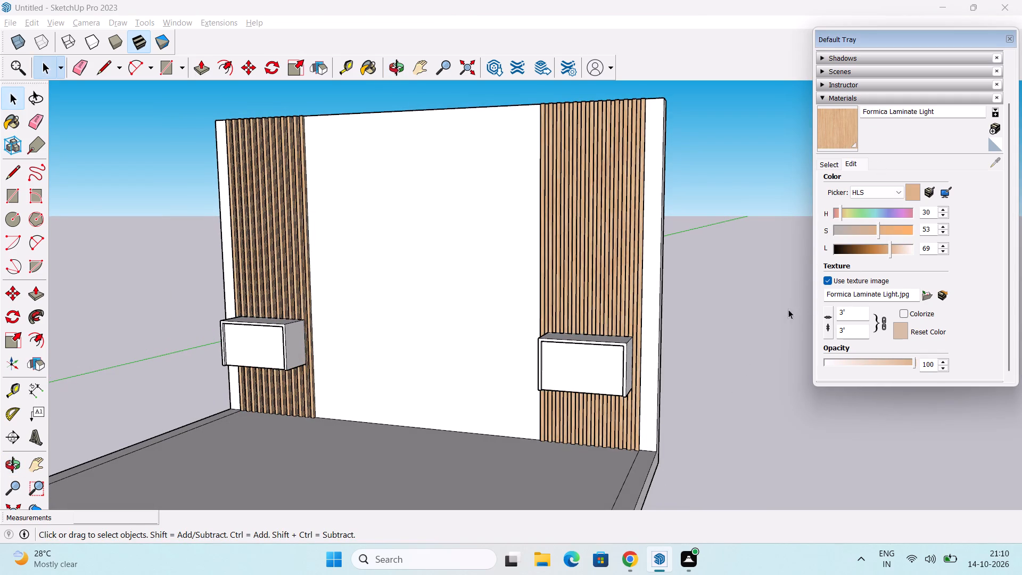
Paint the room's floor with Formica Speckled Grey from the Synthetic Surfaces materials.
{"action": "middle_click_drag", "start_coordinate": [416, 328], "coordinate": [488, 342]}
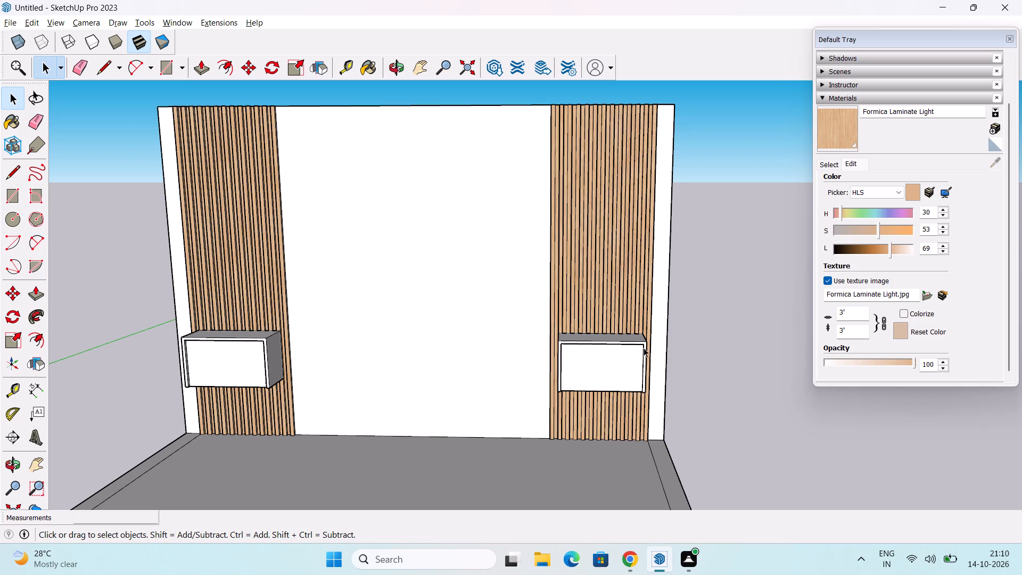
{"action": "left_click", "coordinate": [827, 166]}
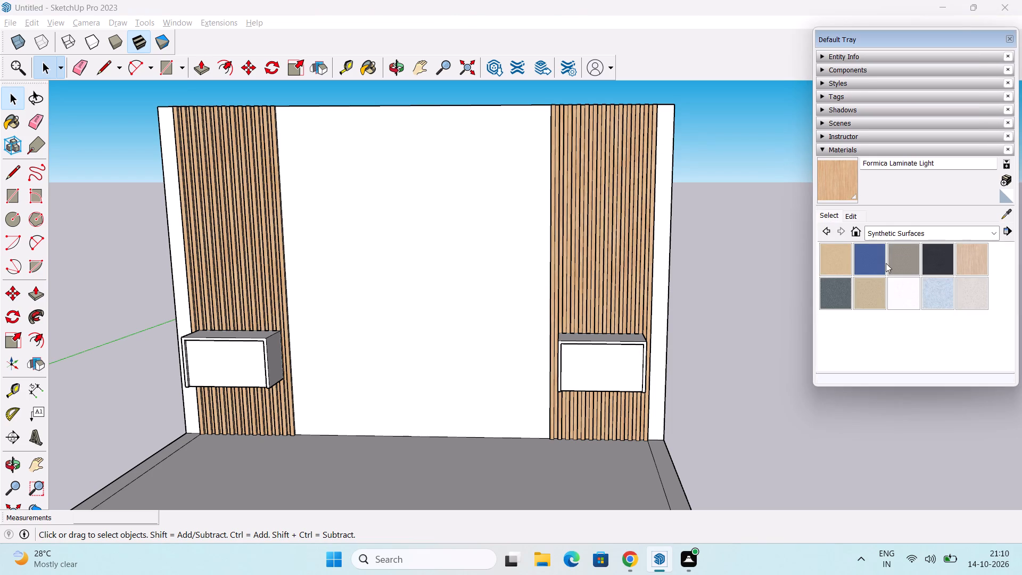
{"action": "left_click", "coordinate": [754, 394]}
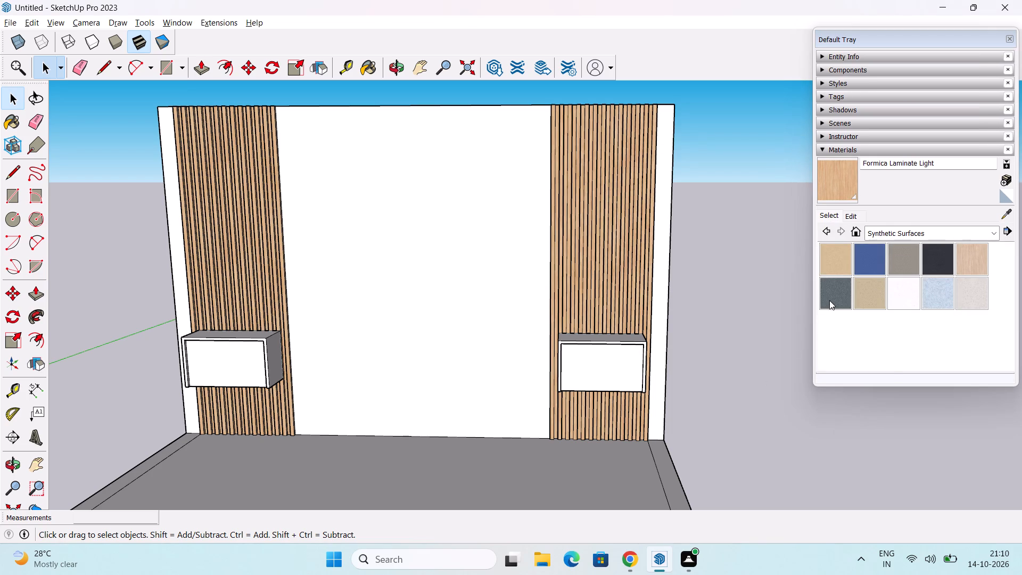
{"action": "left_click", "coordinate": [830, 297]}
{"action": "scroll", "coordinate": [823, 249], "scroll_direction": "up", "scroll_amount": 3}
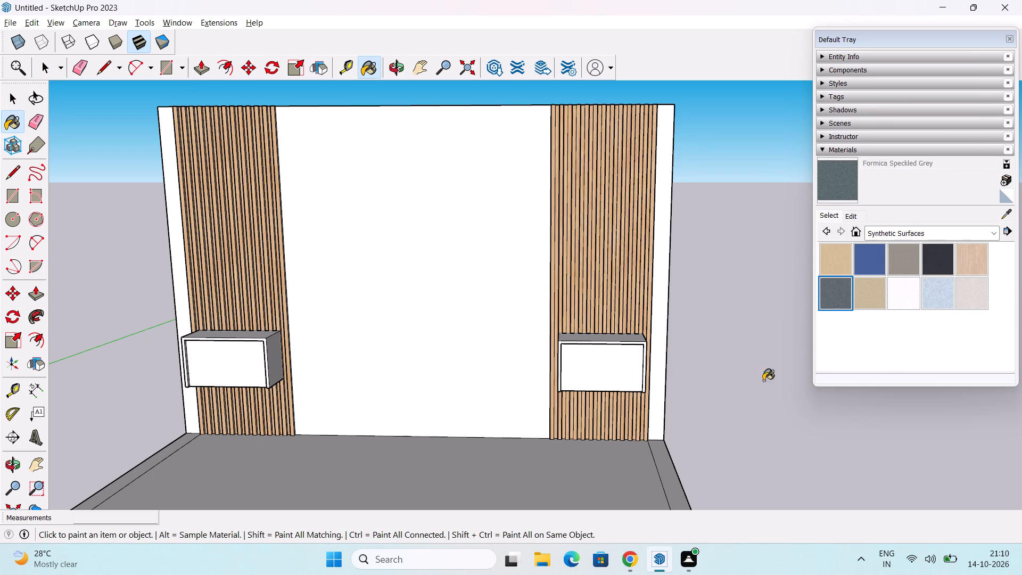
{"action": "left_click", "coordinate": [522, 469]}
{"action": "scroll", "coordinate": [469, 494], "scroll_direction": "up", "scroll_amount": 2}
{"action": "middle_click_drag", "start_coordinate": [474, 477], "coordinate": [461, 555]}
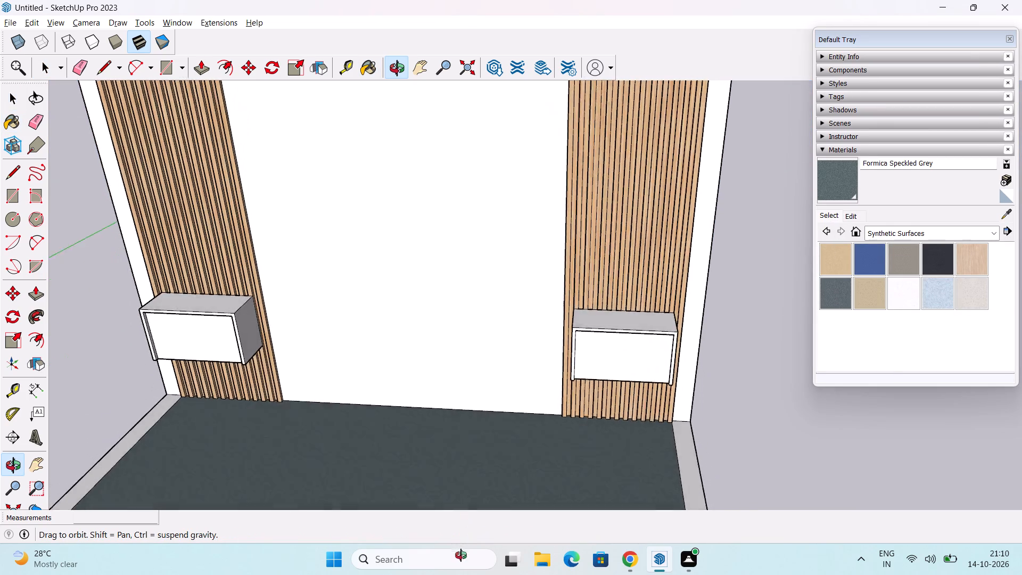
Undo the Formica Speckled Grey paint on the room's floor.
{"action": "middle_click_drag", "start_coordinate": [461, 555], "coordinate": [472, 454]}
{"action": "key", "text": "ctrl+z"}
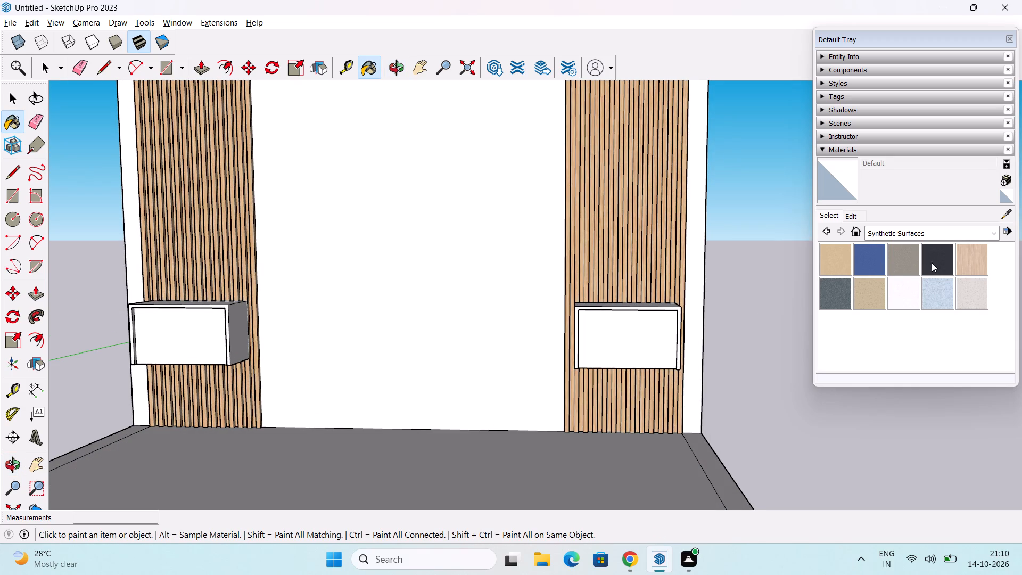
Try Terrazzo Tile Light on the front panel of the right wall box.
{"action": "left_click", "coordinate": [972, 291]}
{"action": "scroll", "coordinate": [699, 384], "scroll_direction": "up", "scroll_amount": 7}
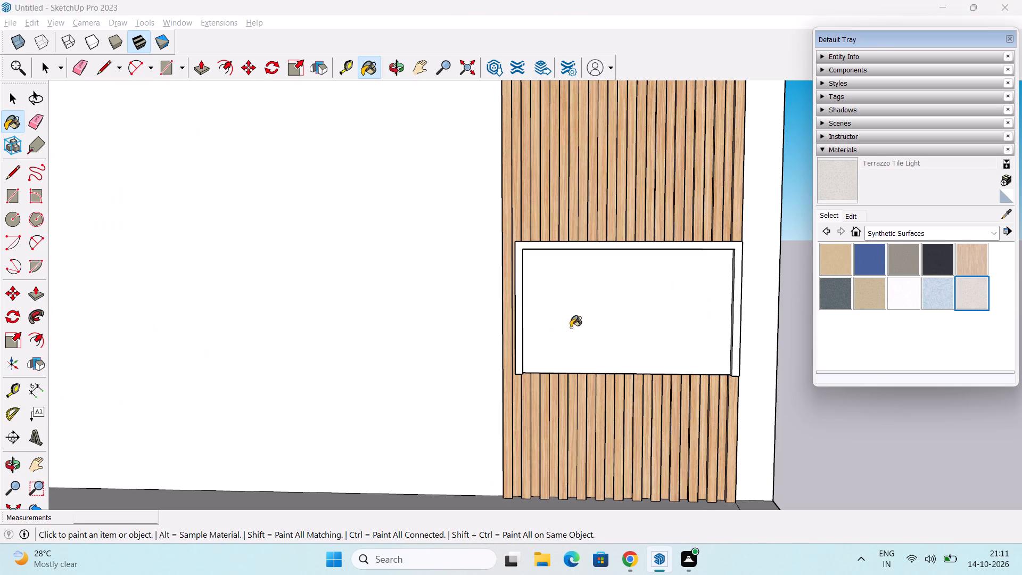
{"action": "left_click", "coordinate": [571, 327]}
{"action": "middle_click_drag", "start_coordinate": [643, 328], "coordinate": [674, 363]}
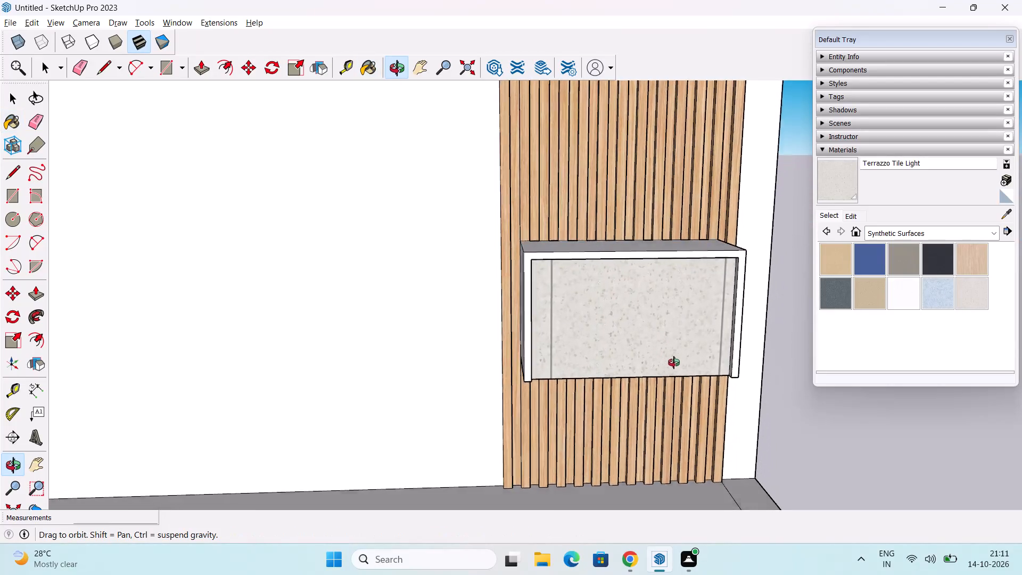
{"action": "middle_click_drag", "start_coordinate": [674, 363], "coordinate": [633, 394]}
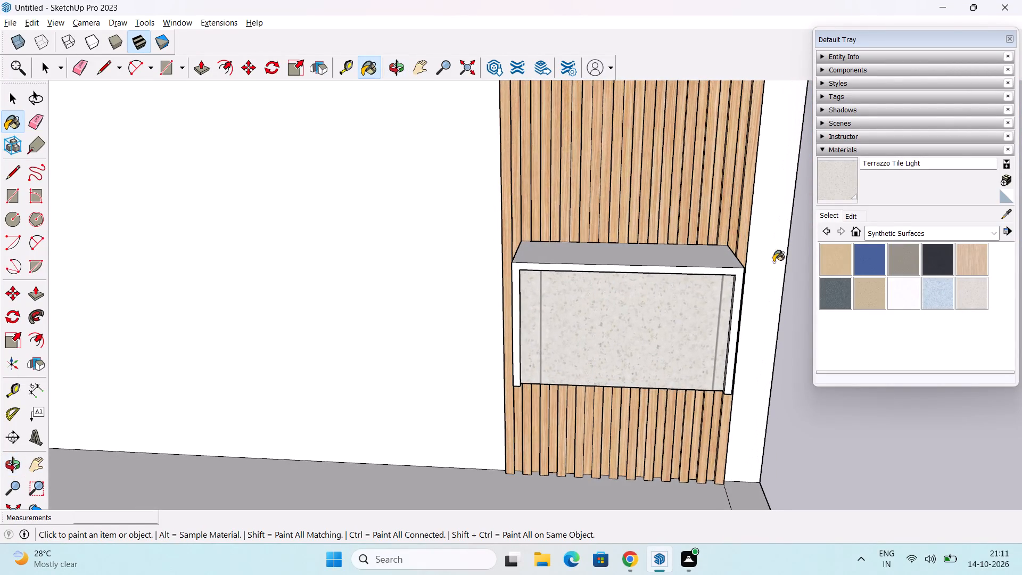
Paint the right wall box's front panel, both outer sides, top and front frame with Quartz Light Grey.
{"action": "left_click", "coordinate": [976, 258]}
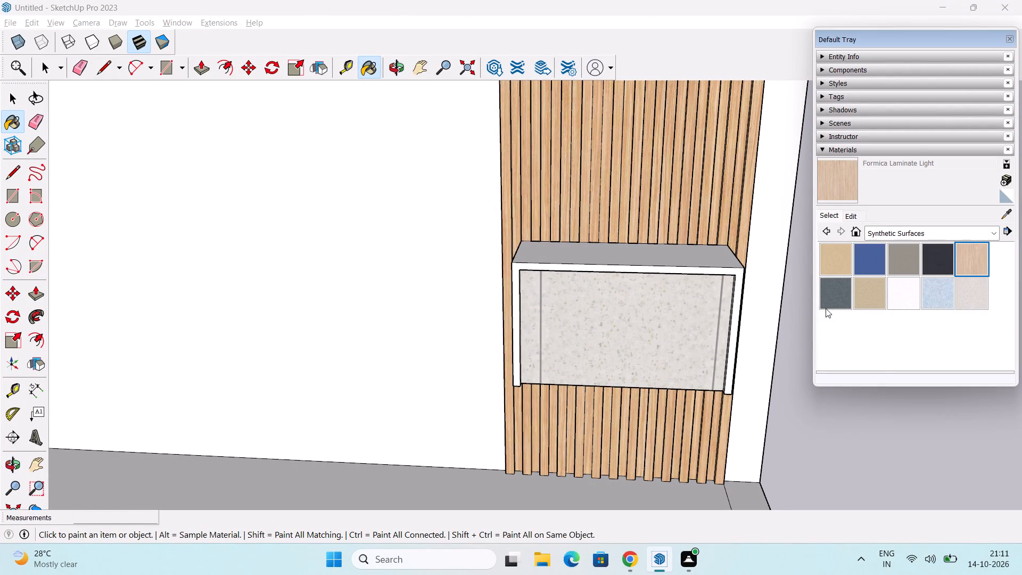
{"action": "left_click", "coordinate": [902, 290]}
{"action": "left_click", "coordinate": [667, 316]}
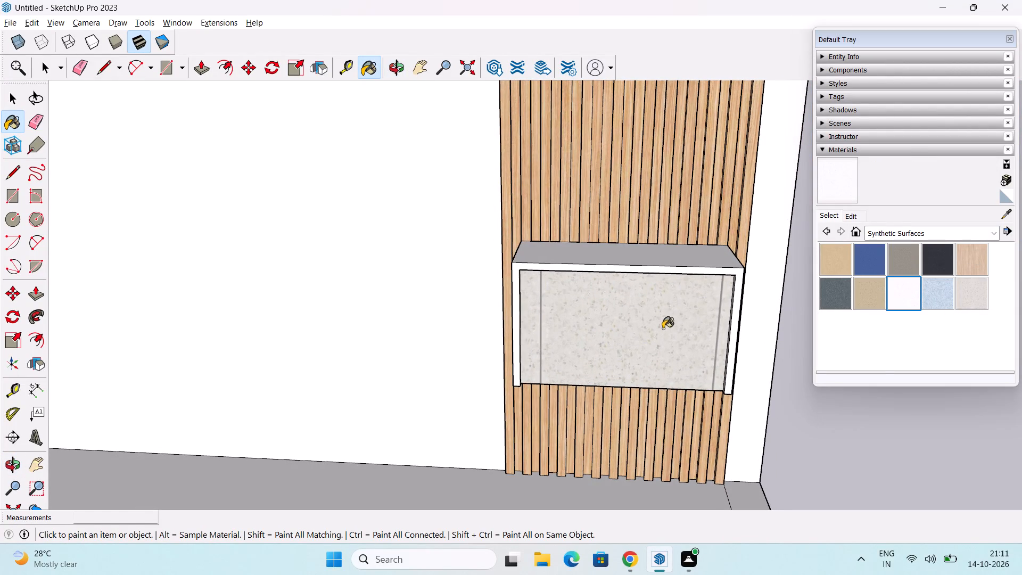
{"action": "scroll", "coordinate": [589, 352], "scroll_direction": "up", "scroll_amount": 5}
{"action": "middle_click_drag", "start_coordinate": [582, 367], "coordinate": [807, 299]}
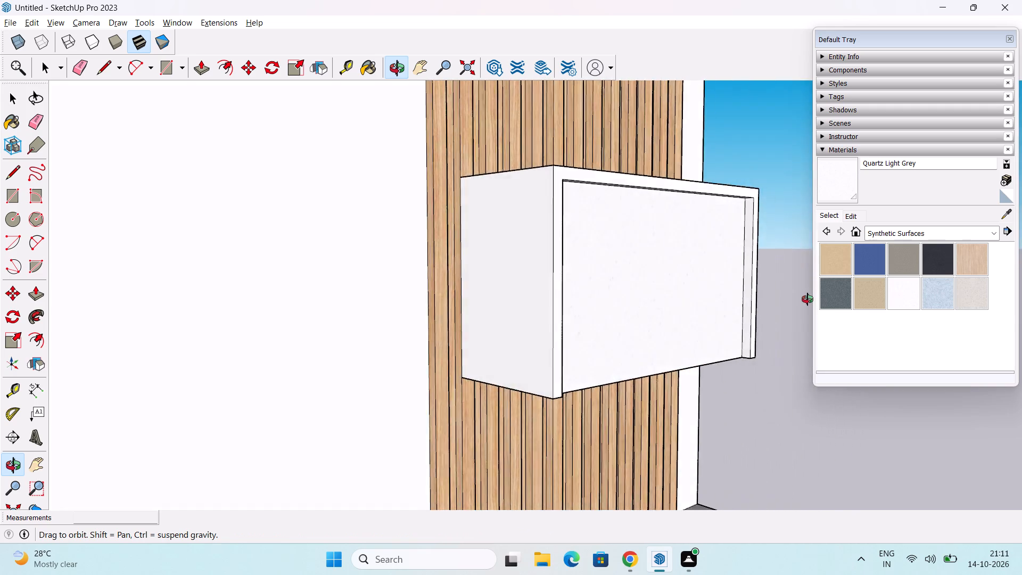
{"action": "middle_click_drag", "start_coordinate": [807, 299], "coordinate": [819, 380]}
{"action": "left_click", "coordinate": [542, 327]}
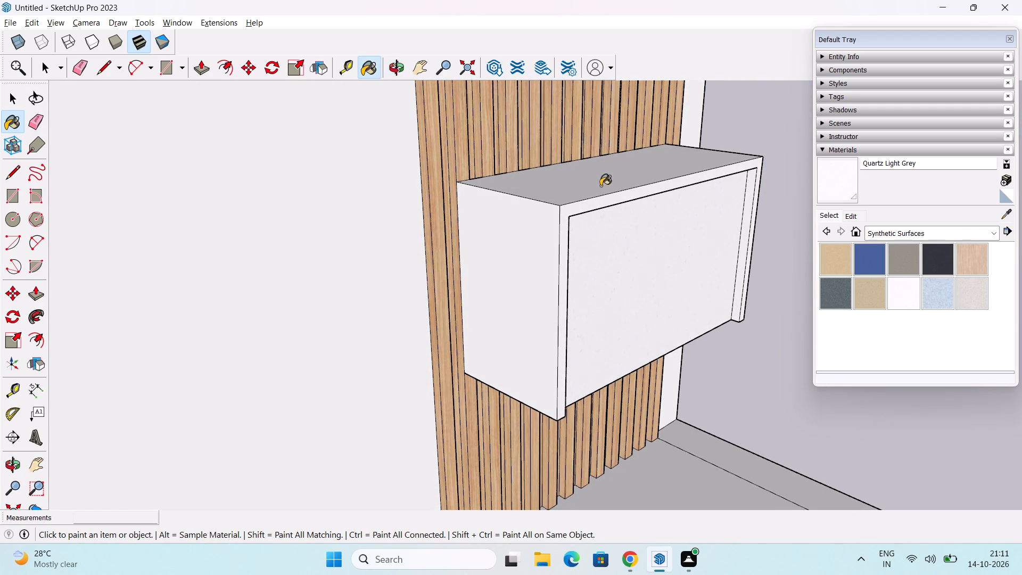
{"action": "left_click", "coordinate": [600, 186]}
{"action": "middle_click_drag", "start_coordinate": [615, 244], "coordinate": [226, 318]}
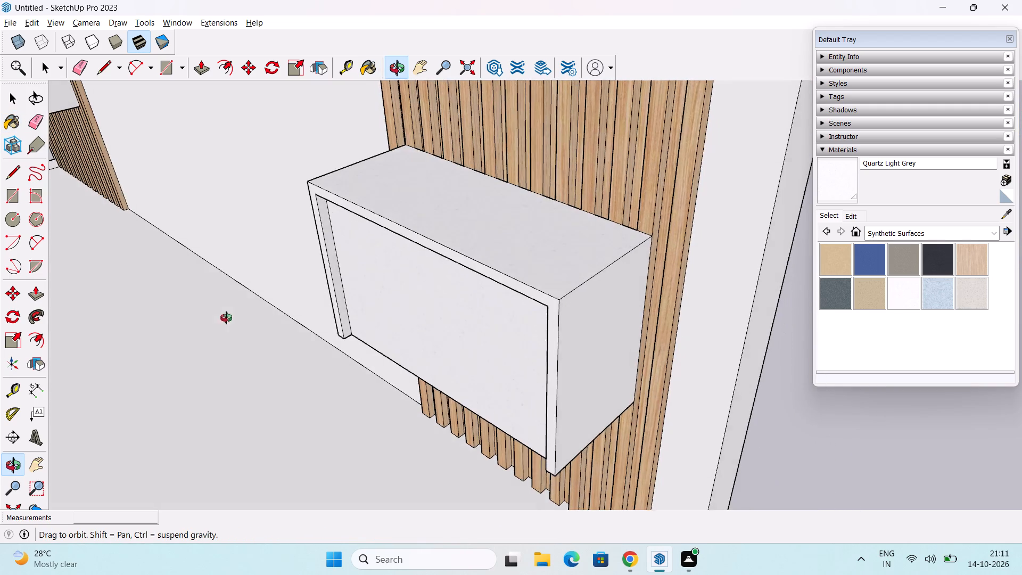
{"action": "middle_click_drag", "start_coordinate": [226, 318], "coordinate": [223, 317]}
{"action": "left_click", "coordinate": [575, 336]}
{"action": "middle_click_drag", "start_coordinate": [467, 352], "coordinate": [497, 340]}
{"action": "scroll", "coordinate": [546, 297], "scroll_direction": "up", "scroll_amount": 4}
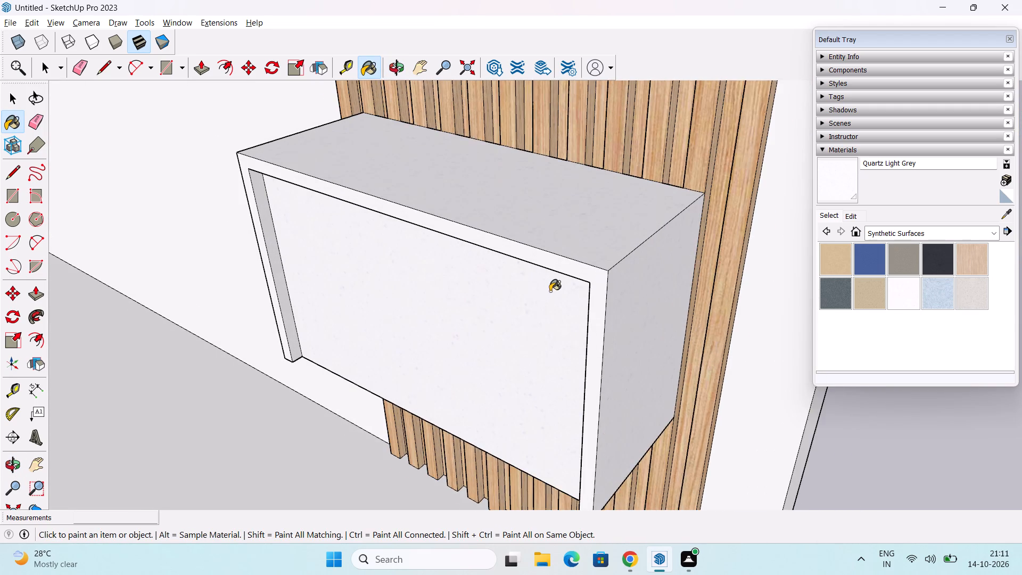
{"action": "scroll", "coordinate": [550, 291], "scroll_direction": "up", "scroll_amount": 1}
{"action": "left_click", "coordinate": [587, 265]}
Paint the inner side and top edges of the right wall box's front recess with Quartz Light Grey.
{"action": "middle_click_drag", "start_coordinate": [523, 369], "coordinate": [409, 260]}
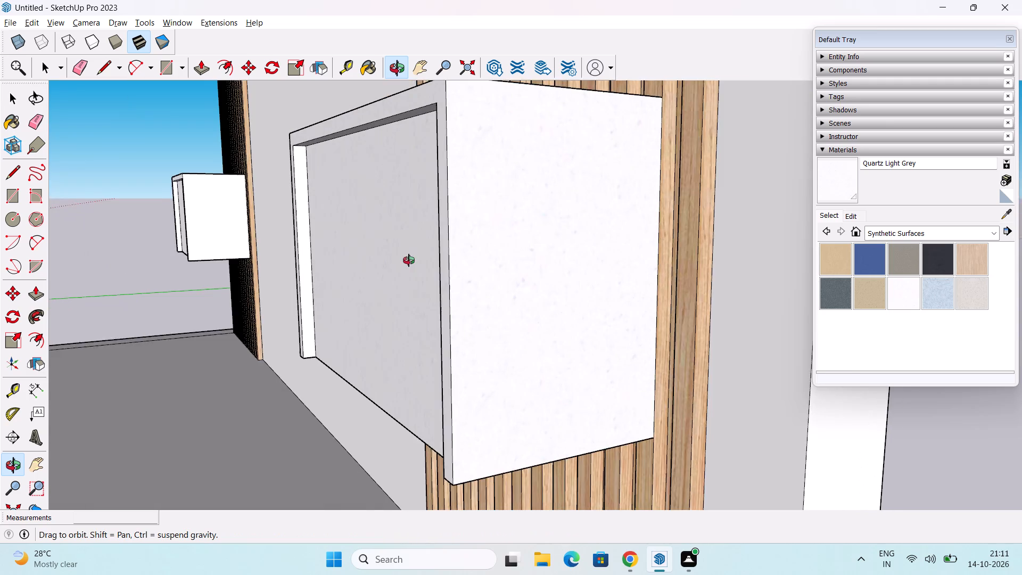
{"action": "middle_click_drag", "start_coordinate": [409, 260], "coordinate": [423, 254]}
{"action": "left_click", "coordinate": [296, 255]}
{"action": "middle_click_drag", "start_coordinate": [343, 333], "coordinate": [501, 332]}
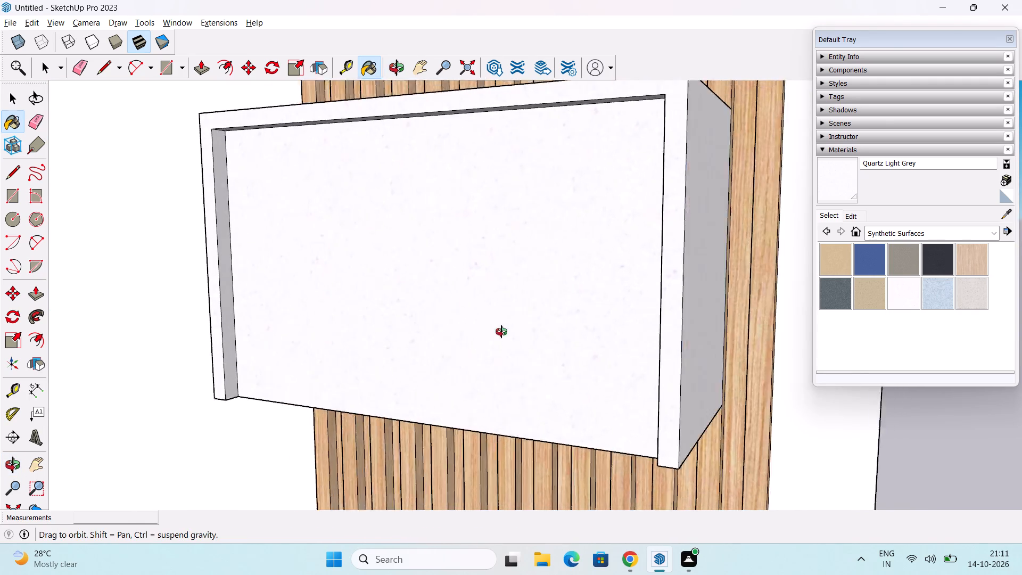
{"action": "middle_click_drag", "start_coordinate": [501, 332], "coordinate": [780, 363]}
{"action": "left_click", "coordinate": [786, 340]}
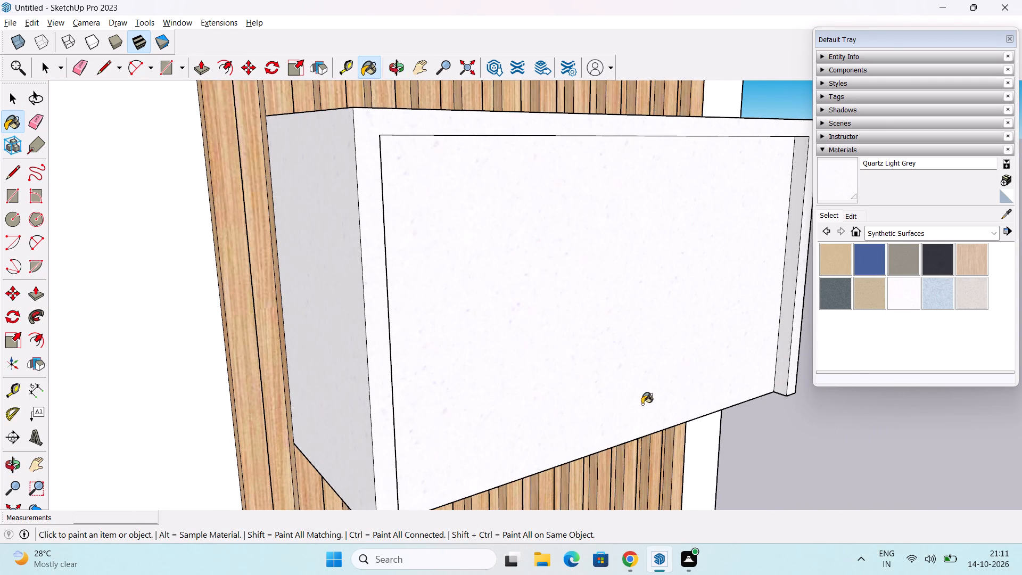
{"action": "middle_click_drag", "start_coordinate": [631, 383], "coordinate": [620, 475], "text": "shift"}
{"action": "middle_click_drag", "start_coordinate": [613, 465], "coordinate": [543, 224]}
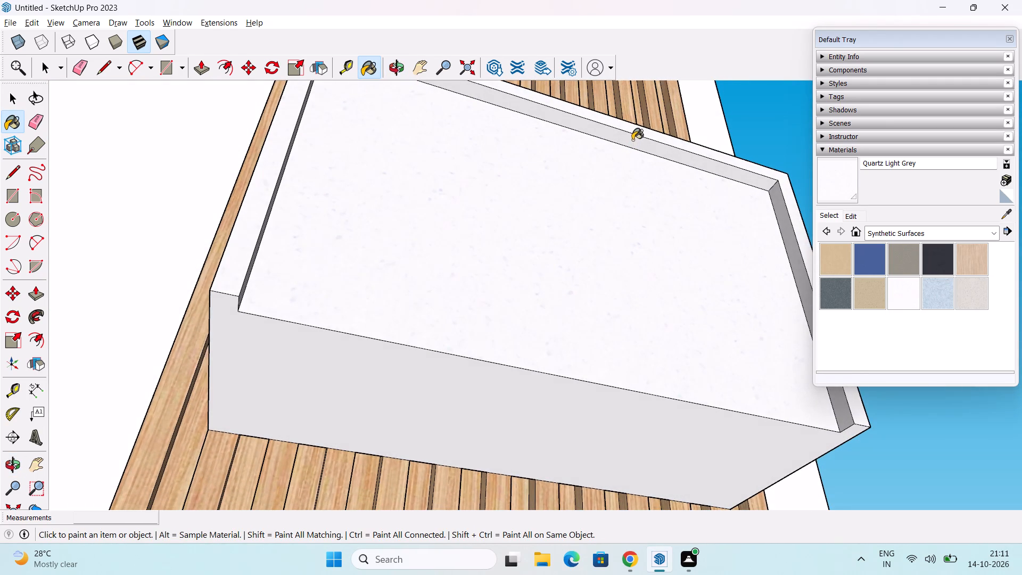
{"action": "left_click", "coordinate": [630, 138]}
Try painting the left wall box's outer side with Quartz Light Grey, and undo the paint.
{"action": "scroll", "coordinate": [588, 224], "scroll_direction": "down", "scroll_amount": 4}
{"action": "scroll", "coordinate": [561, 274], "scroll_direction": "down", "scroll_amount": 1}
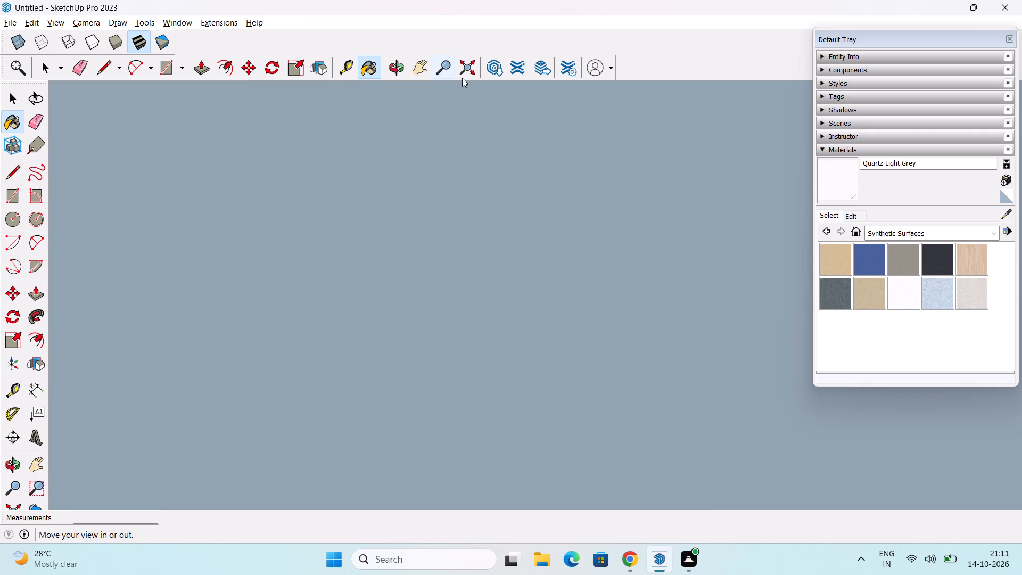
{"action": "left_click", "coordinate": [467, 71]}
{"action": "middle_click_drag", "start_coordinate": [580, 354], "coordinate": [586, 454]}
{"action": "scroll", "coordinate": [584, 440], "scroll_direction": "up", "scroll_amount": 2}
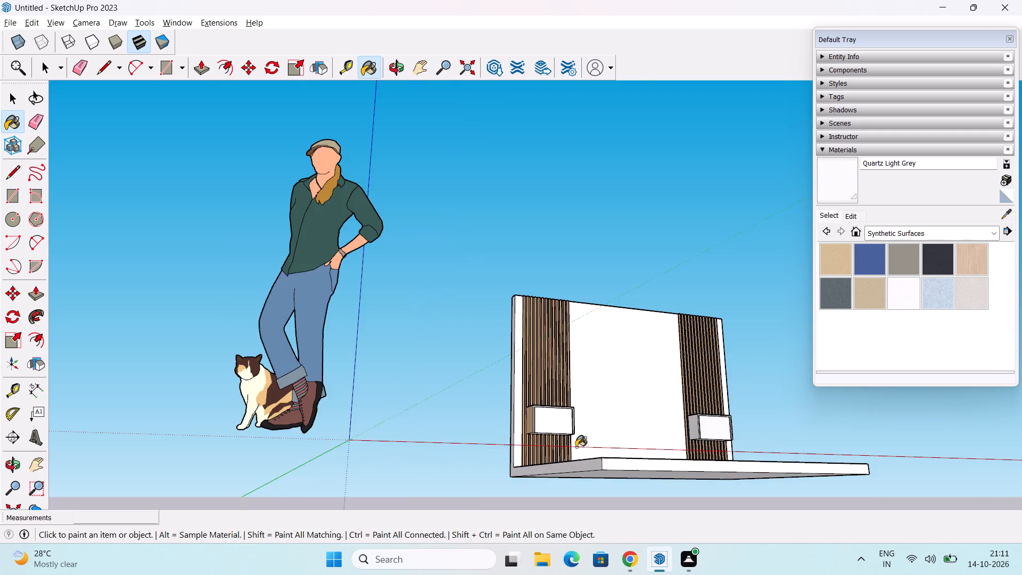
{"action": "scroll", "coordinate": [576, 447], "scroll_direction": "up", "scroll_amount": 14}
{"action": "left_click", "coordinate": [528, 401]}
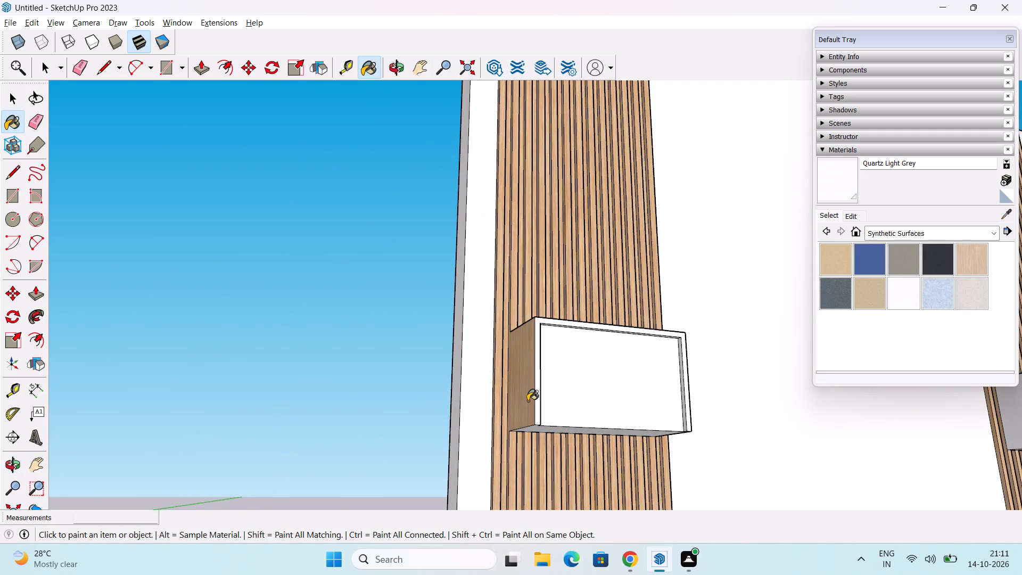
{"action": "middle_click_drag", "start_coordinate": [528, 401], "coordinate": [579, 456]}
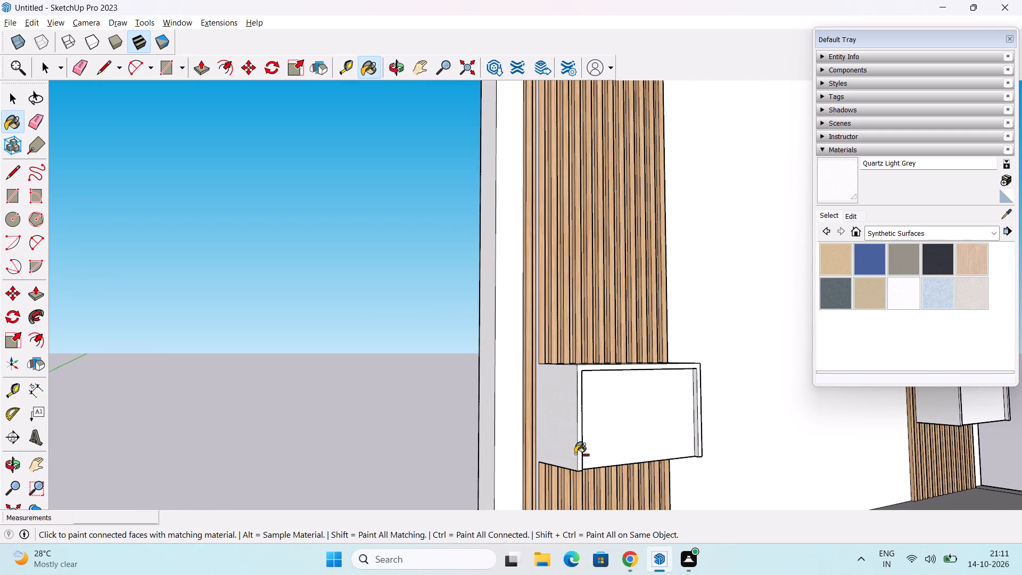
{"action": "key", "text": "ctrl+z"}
Paint the left wall box's top, front frame, front panel and the side facing the wall centre with Quartz Light Grey.
{"action": "middle_click_drag", "start_coordinate": [576, 454], "coordinate": [568, 458]}
{"action": "scroll", "coordinate": [578, 428], "scroll_direction": "up", "scroll_amount": 5}
{"action": "middle_click_drag", "start_coordinate": [580, 406], "coordinate": [525, 516]}
{"action": "left_click", "coordinate": [572, 361]}
{"action": "scroll", "coordinate": [599, 385], "scroll_direction": "up", "scroll_amount": 2}
{"action": "middle_click_drag", "start_coordinate": [599, 385], "coordinate": [555, 464]}
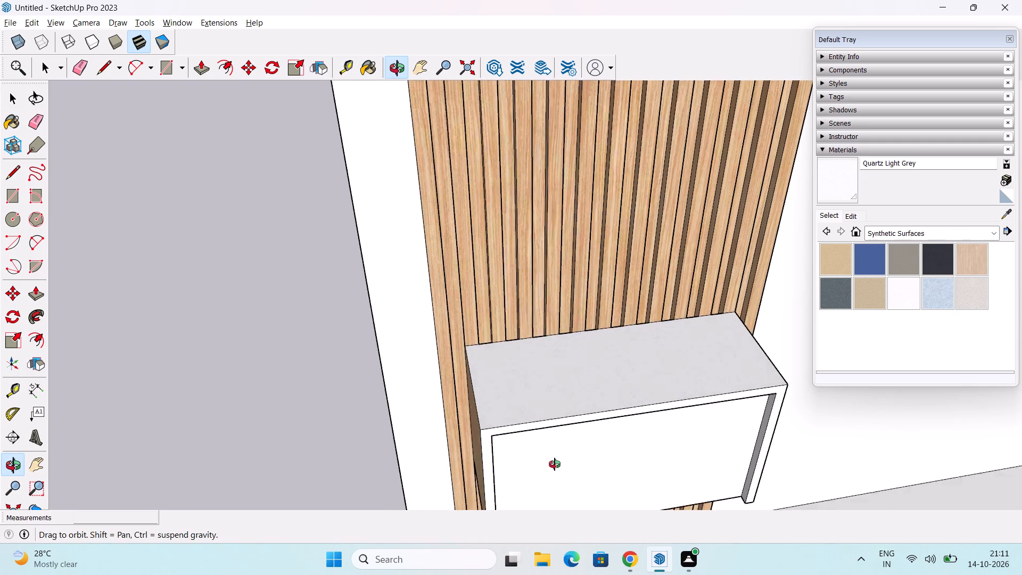
{"action": "middle_click_drag", "start_coordinate": [555, 464], "coordinate": [487, 387]}
{"action": "left_click", "coordinate": [492, 387]}
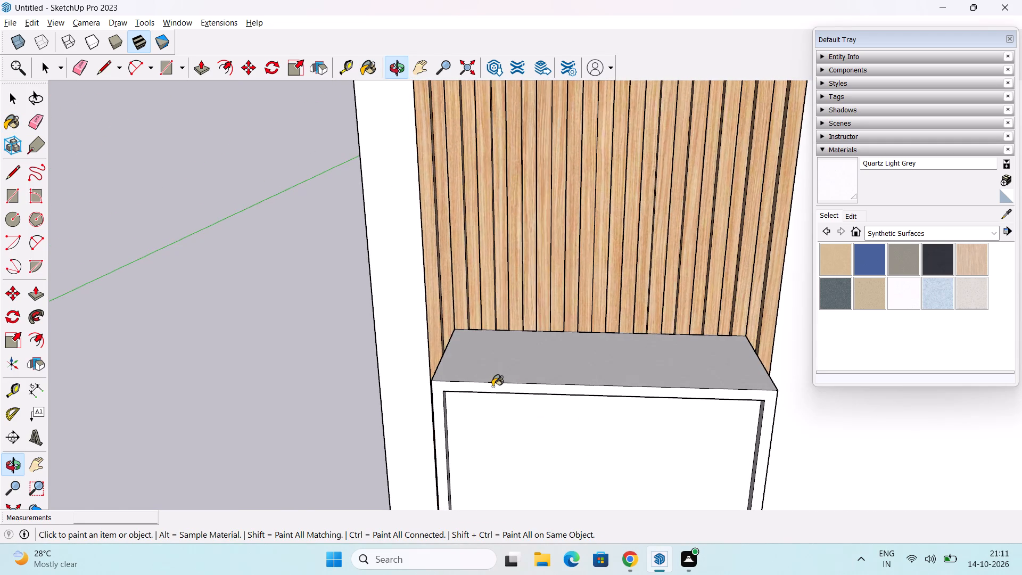
{"action": "middle_click_drag", "start_coordinate": [588, 434], "coordinate": [525, 379]}
{"action": "left_click", "coordinate": [524, 399]}
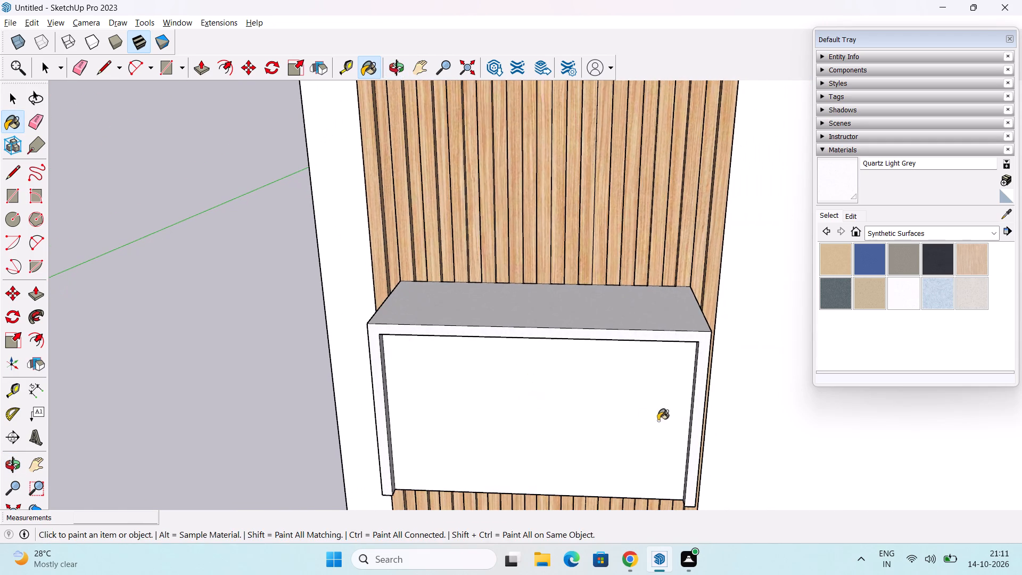
{"action": "middle_click_drag", "start_coordinate": [658, 420], "coordinate": [378, 351]}
{"action": "left_click", "coordinate": [569, 400]}
{"action": "middle_click_drag", "start_coordinate": [502, 426], "coordinate": [701, 398]}
{"action": "scroll", "coordinate": [666, 318], "scroll_direction": "up", "scroll_amount": 6}
{"action": "left_click", "coordinate": [672, 283]}
Paint the inner recess edges and the underside of the left wall box with Quartz Light Grey.
{"action": "middle_click_drag", "start_coordinate": [584, 415], "coordinate": [594, 309]}
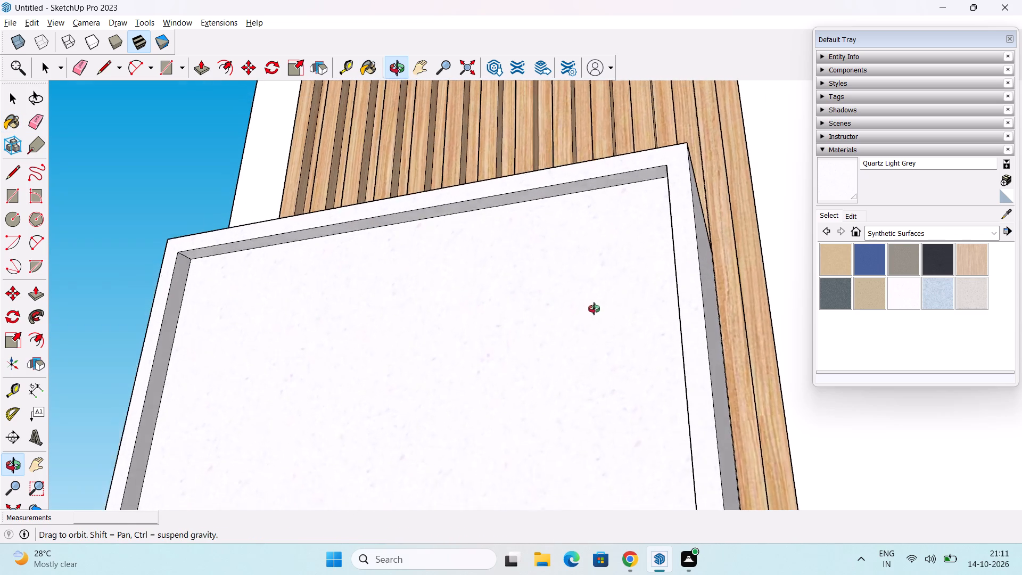
{"action": "middle_click_drag", "start_coordinate": [594, 309], "coordinate": [598, 300]}
{"action": "scroll", "coordinate": [598, 257], "scroll_direction": "up", "scroll_amount": 2}
{"action": "left_click", "coordinate": [616, 158]}
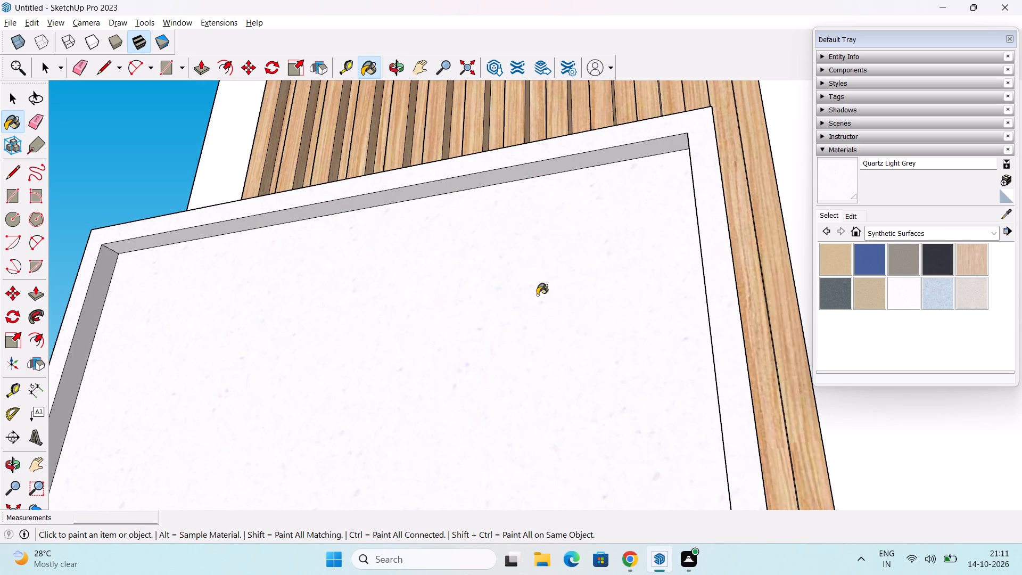
{"action": "middle_click_drag", "start_coordinate": [534, 299], "coordinate": [568, 286], "text": "shift"}
{"action": "middle_click_drag", "start_coordinate": [560, 292], "coordinate": [471, 334]}
{"action": "left_click", "coordinate": [173, 350]}
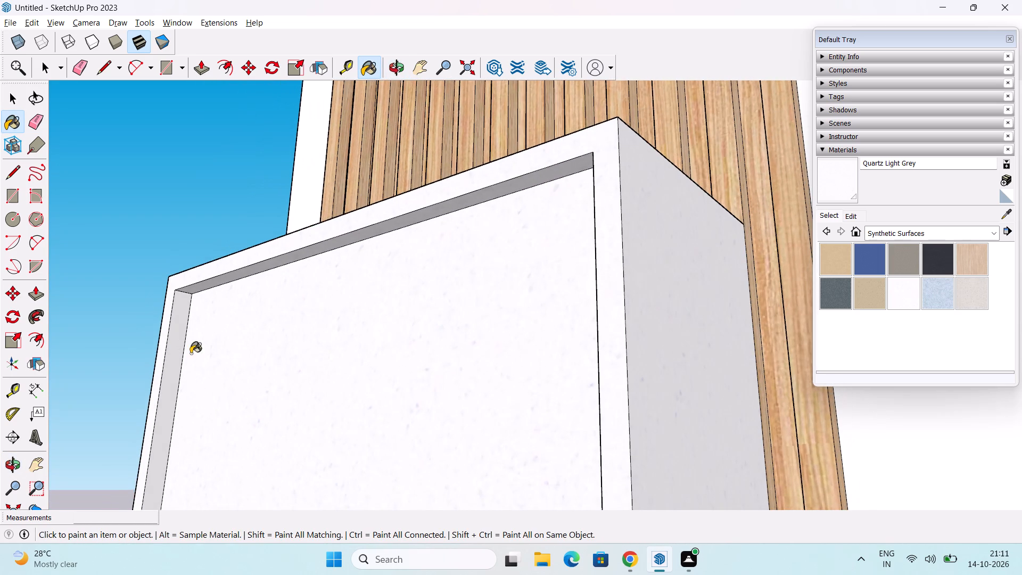
{"action": "middle_click_drag", "start_coordinate": [333, 397], "coordinate": [726, 442]}
{"action": "middle_click_drag", "start_coordinate": [726, 441], "coordinate": [523, 442], "text": "shift"}
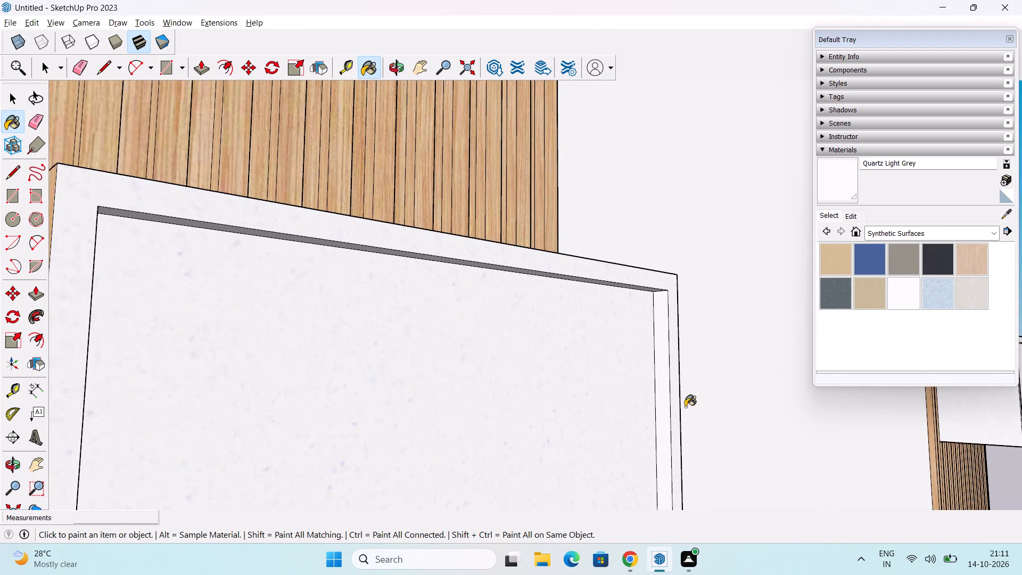
{"action": "left_click", "coordinate": [666, 417]}
{"action": "scroll", "coordinate": [652, 443], "scroll_direction": "down", "scroll_amount": 2}
{"action": "middle_click_drag", "start_coordinate": [586, 467], "coordinate": [583, 310], "text": "shift"}
{"action": "middle_click_drag", "start_coordinate": [525, 426], "coordinate": [512, 342]}
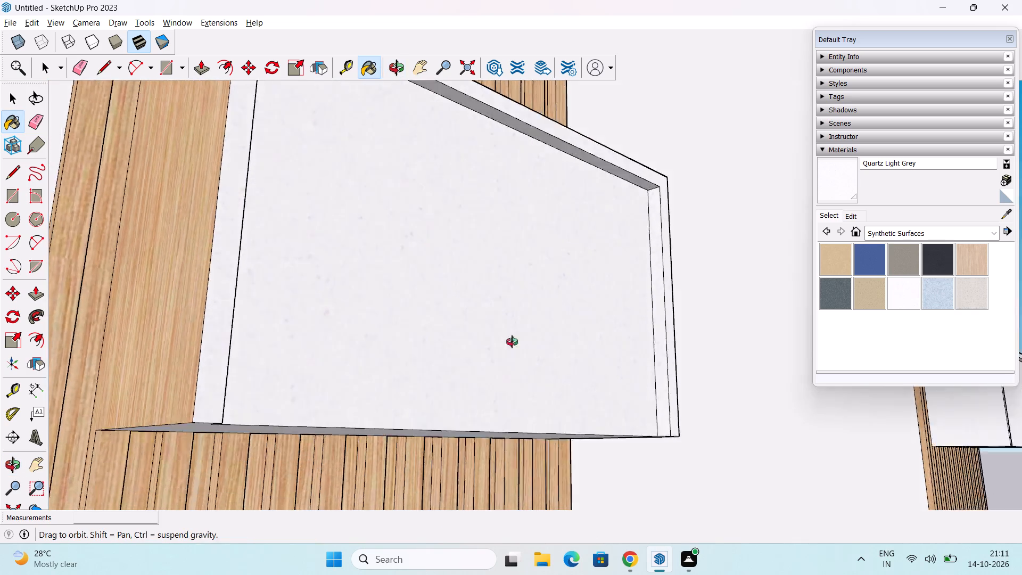
{"action": "middle_click_drag", "start_coordinate": [512, 342], "coordinate": [484, 270]}
{"action": "left_click", "coordinate": [385, 376]}
Paint the underside of the right wall box with Quartz Light Grey.
{"action": "scroll", "coordinate": [514, 361], "scroll_direction": "down", "scroll_amount": 4}
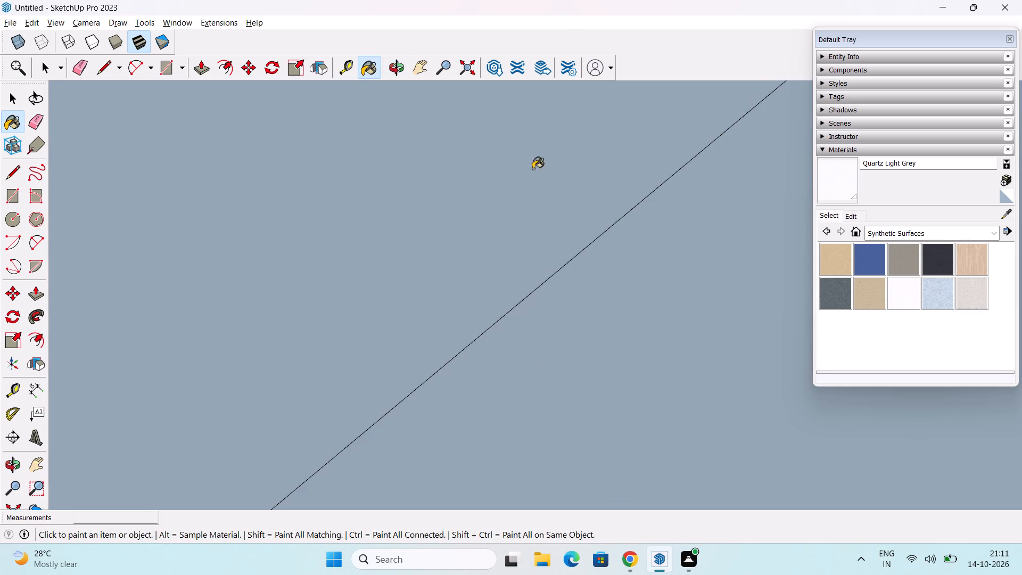
{"action": "left_click", "coordinate": [464, 74]}
{"action": "middle_click_drag", "start_coordinate": [576, 417], "coordinate": [567, 479]}
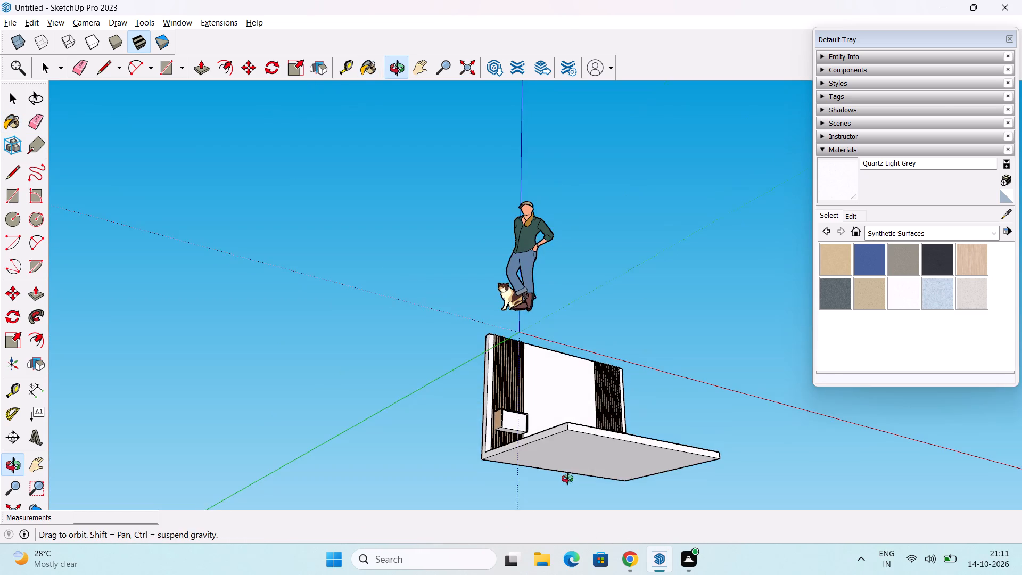
{"action": "middle_click_drag", "start_coordinate": [567, 479], "coordinate": [567, 480]}
{"action": "scroll", "coordinate": [651, 415], "scroll_direction": "up", "scroll_amount": 14}
{"action": "middle_click_drag", "start_coordinate": [607, 439], "coordinate": [607, 523]}
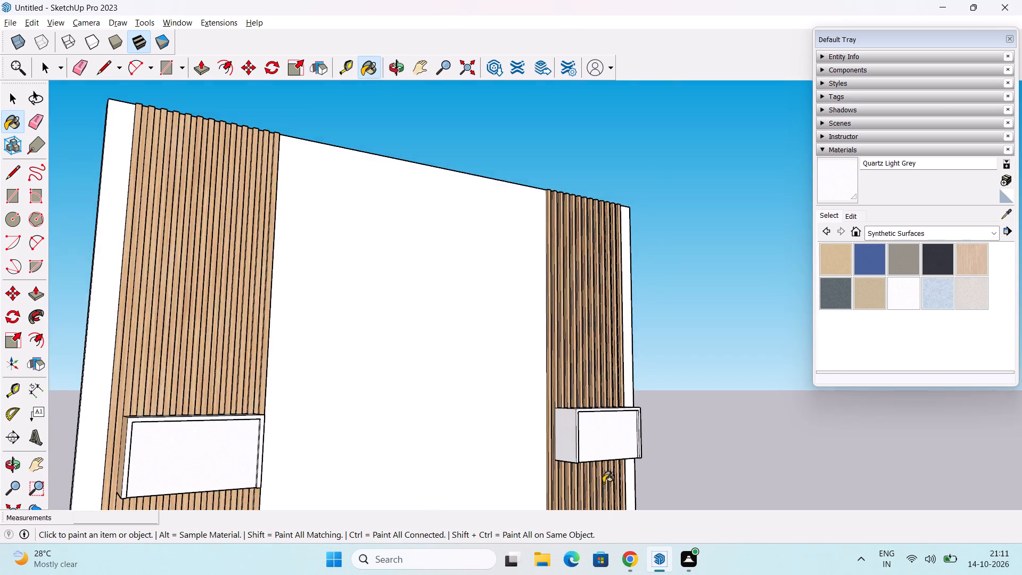
{"action": "scroll", "coordinate": [603, 483], "scroll_direction": "up", "scroll_amount": 16}
{"action": "middle_click_drag", "start_coordinate": [587, 470], "coordinate": [576, 436]}
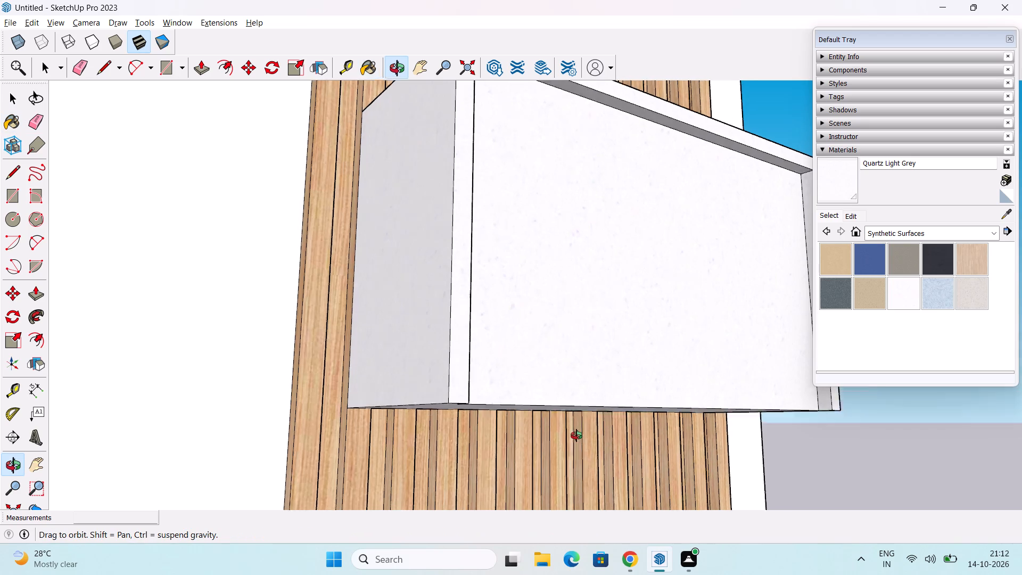
{"action": "middle_click_drag", "start_coordinate": [576, 436], "coordinate": [519, 343]}
{"action": "left_click", "coordinate": [520, 328]}
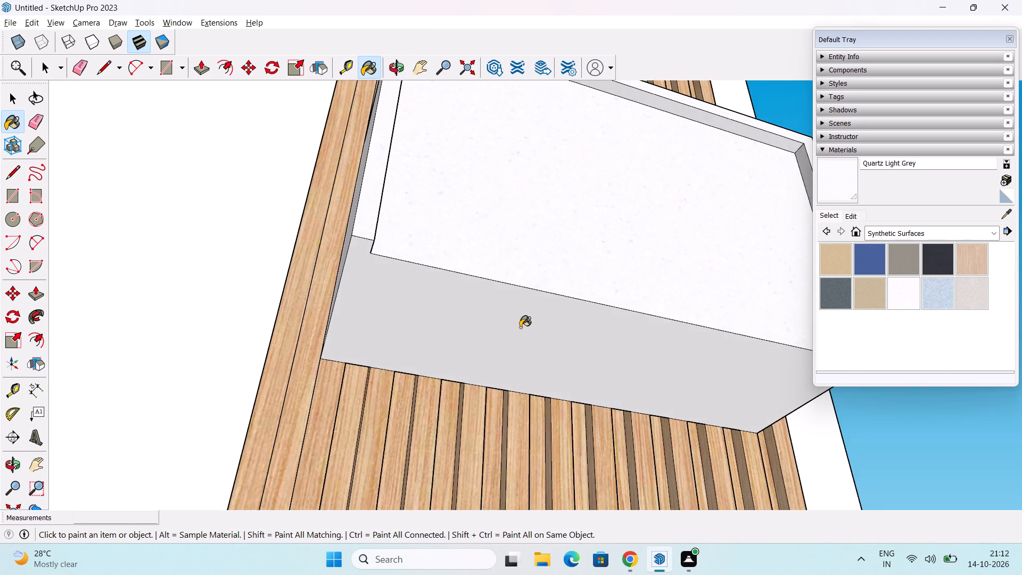
{"action": "scroll", "coordinate": [524, 339], "scroll_direction": "down", "scroll_amount": 3}
{"action": "key", "text": "space"}
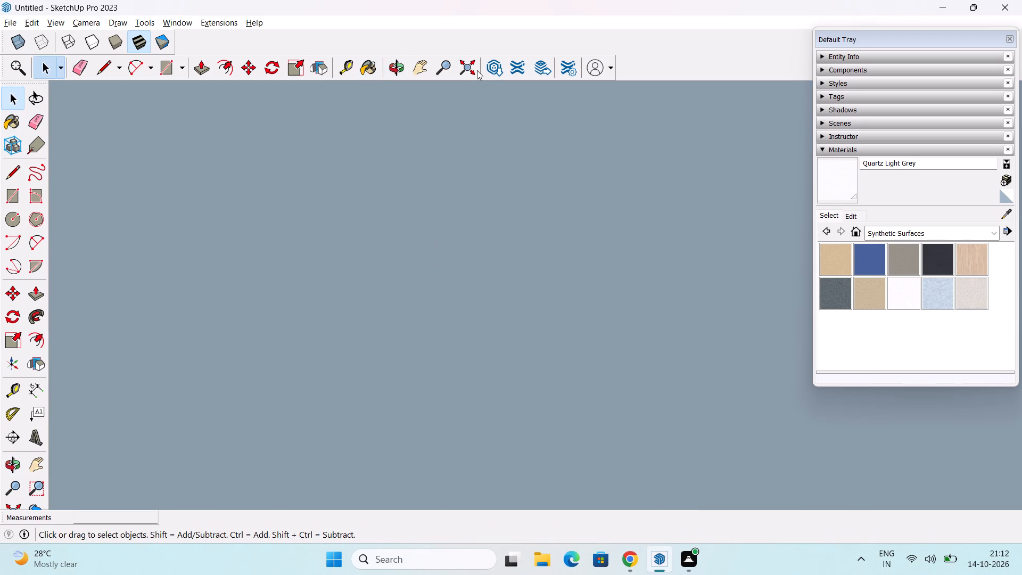
Draw a vertical line about 1' 6" long along the rear edge of the left wall box's outer side, joining its top and bottom corners.
{"action": "left_click", "coordinate": [475, 70]}
{"action": "middle_click_drag", "start_coordinate": [424, 302], "coordinate": [459, 422]}
{"action": "scroll", "coordinate": [567, 417], "scroll_direction": "up", "scroll_amount": 3}
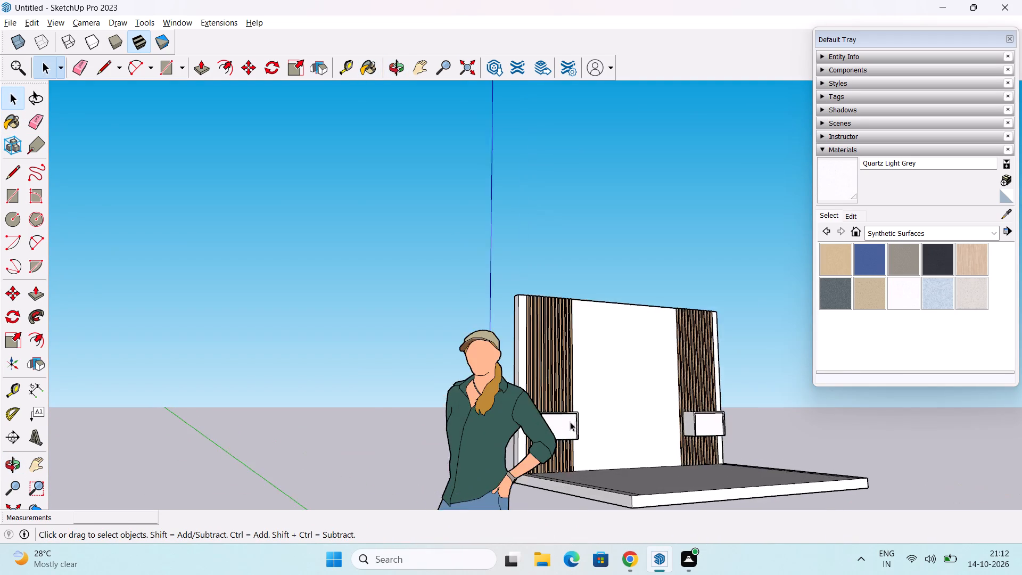
{"action": "scroll", "coordinate": [570, 422], "scroll_direction": "up", "scroll_amount": 14}
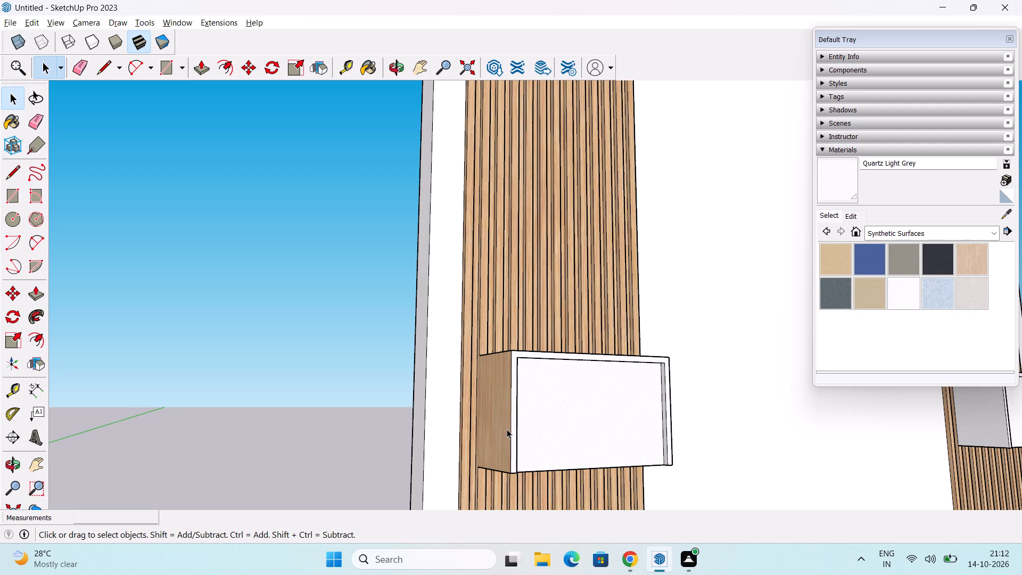
{"action": "middle_click_drag", "start_coordinate": [507, 429], "coordinate": [511, 368], "text": "shift"}
{"action": "key", "text": "l"}
{"action": "scroll", "coordinate": [483, 366], "scroll_direction": "up", "scroll_amount": 3}
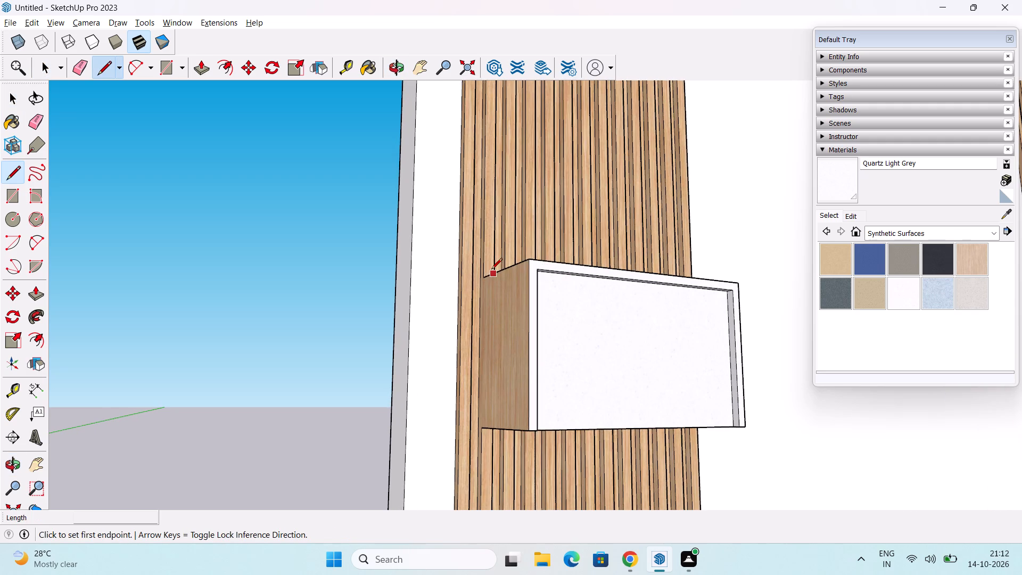
{"action": "left_click", "coordinate": [484, 278]}
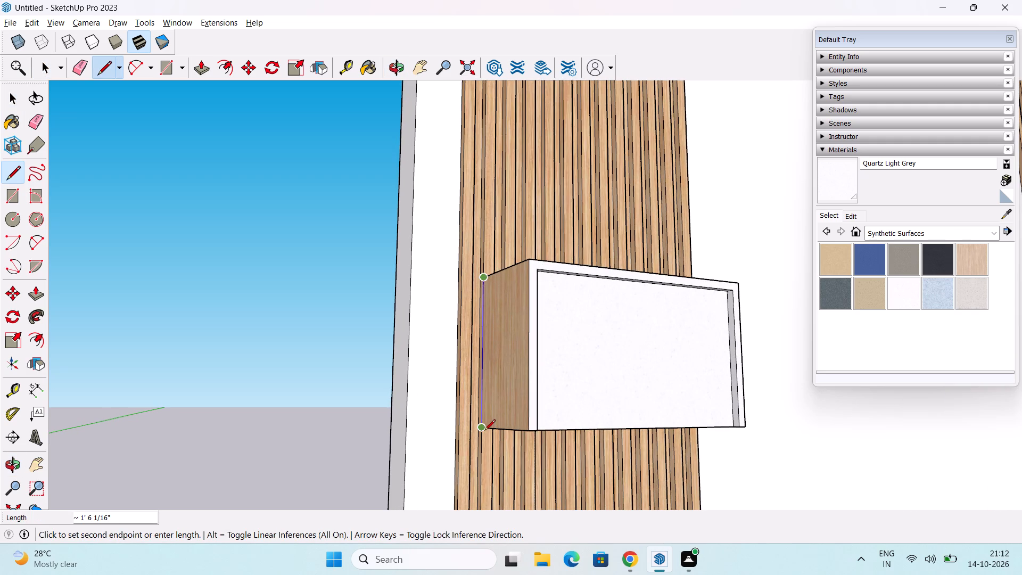
{"action": "left_click", "coordinate": [484, 430]}
{"action": "key", "text": "space"}
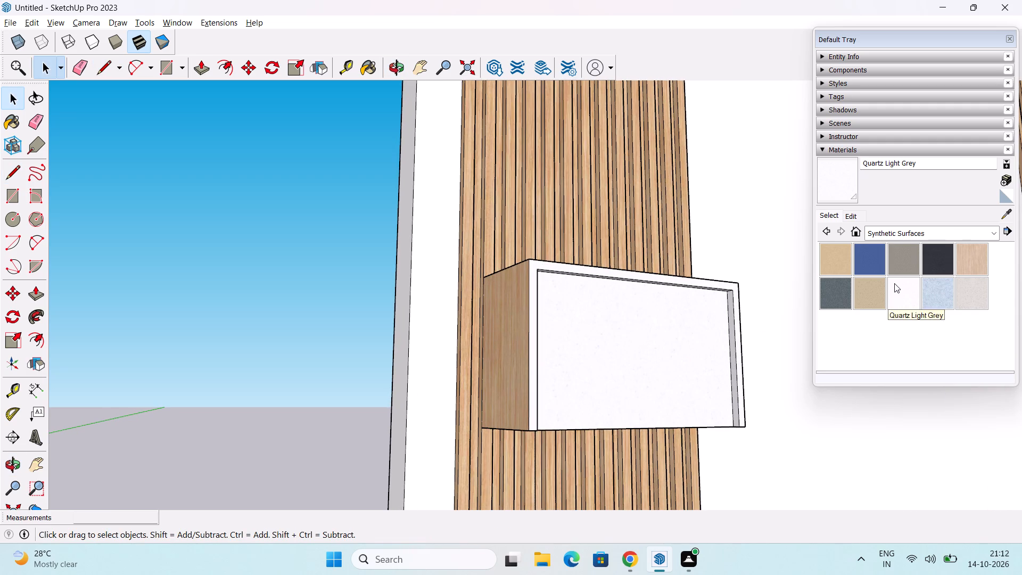
Paint the outer side and the top of the left wall box with Quartz Light Grey.
{"action": "left_click", "coordinate": [901, 292]}
{"action": "left_click", "coordinate": [506, 367]}
{"action": "scroll", "coordinate": [521, 358], "scroll_direction": "down", "scroll_amount": 3}
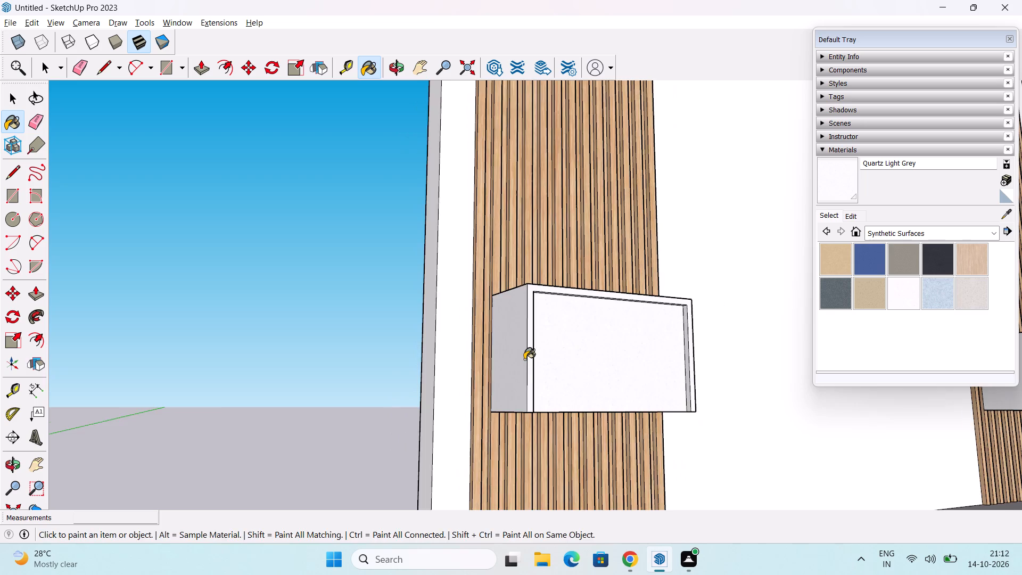
{"action": "middle_click_drag", "start_coordinate": [524, 359], "coordinate": [401, 522]}
{"action": "middle_click_drag", "start_coordinate": [430, 437], "coordinate": [443, 503]}
{"action": "scroll", "coordinate": [493, 430], "scroll_direction": "up", "scroll_amount": 3}
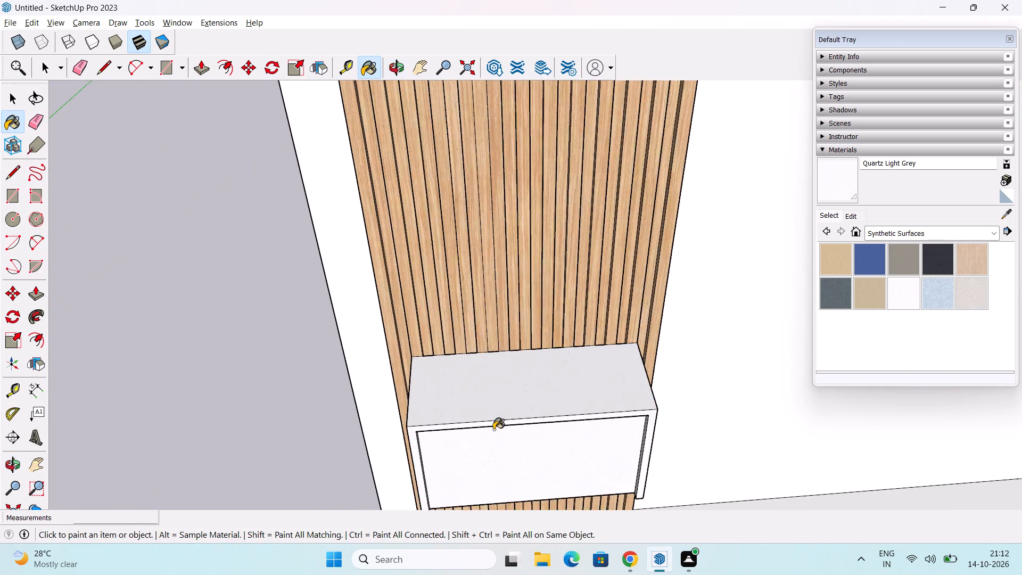
{"action": "scroll", "coordinate": [493, 430], "scroll_direction": "up", "scroll_amount": 7}
{"action": "left_click", "coordinate": [499, 374]}
{"action": "middle_click_drag", "start_coordinate": [498, 454], "coordinate": [394, 177]}
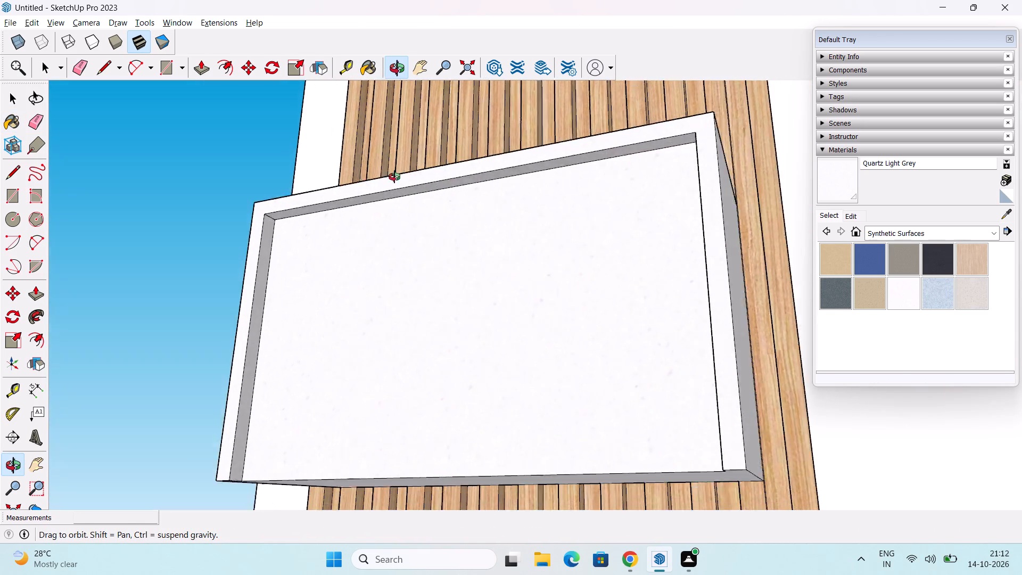
{"action": "middle_click_drag", "start_coordinate": [394, 177], "coordinate": [622, 166]}
{"action": "middle_click_drag", "start_coordinate": [629, 365], "coordinate": [570, 238]}
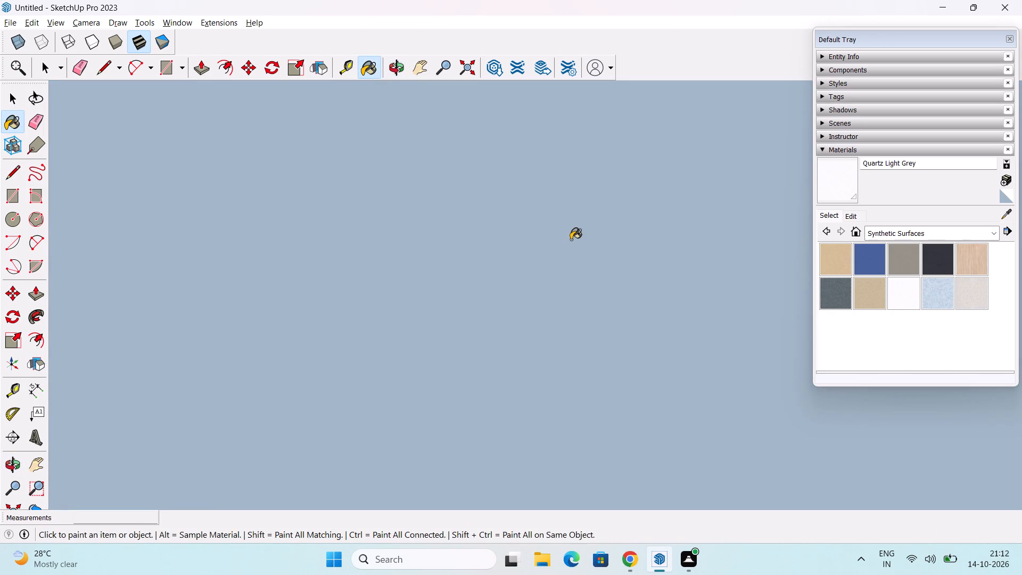
Examine the whole room from several angles, checking the strip-clad sections and both painted wall boxes.
{"action": "key", "text": "space"}
{"action": "left_click", "coordinate": [473, 67]}
{"action": "middle_click_drag", "start_coordinate": [544, 216], "coordinate": [525, 438]}
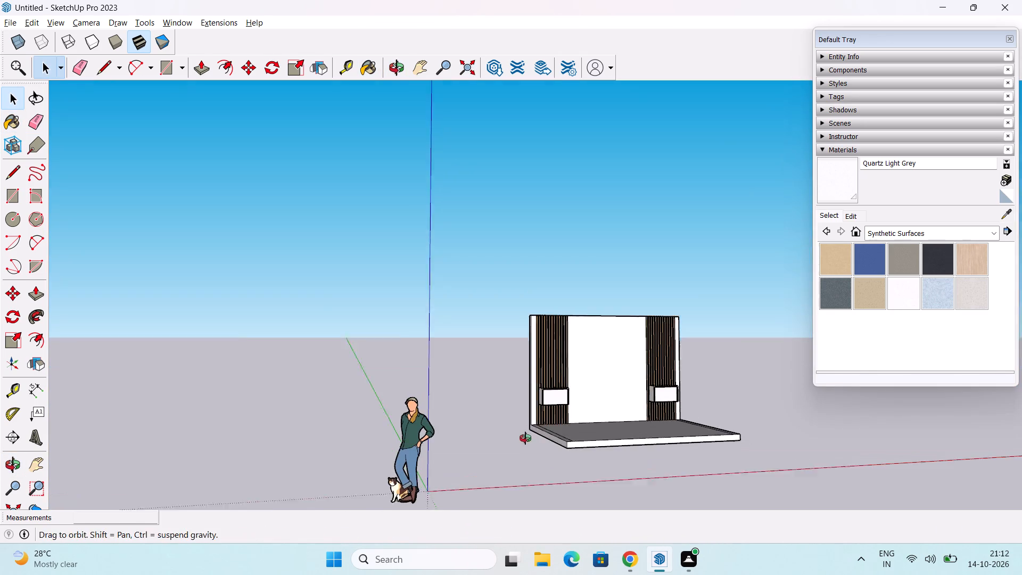
{"action": "middle_click_drag", "start_coordinate": [525, 438], "coordinate": [525, 440]}
{"action": "scroll", "coordinate": [596, 373], "scroll_direction": "up", "scroll_amount": 6}
{"action": "middle_click_drag", "start_coordinate": [640, 427], "coordinate": [528, 464]}
{"action": "middle_click_drag", "start_coordinate": [529, 463], "coordinate": [492, 462]}
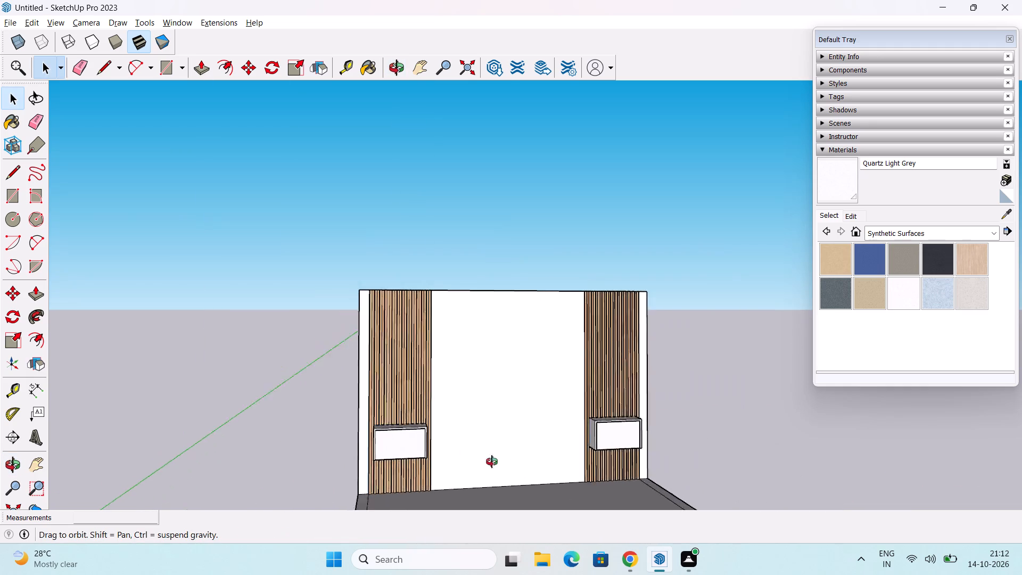
{"action": "middle_click_drag", "start_coordinate": [492, 462], "coordinate": [449, 471]}
{"action": "scroll", "coordinate": [457, 445], "scroll_direction": "up", "scroll_amount": 1}
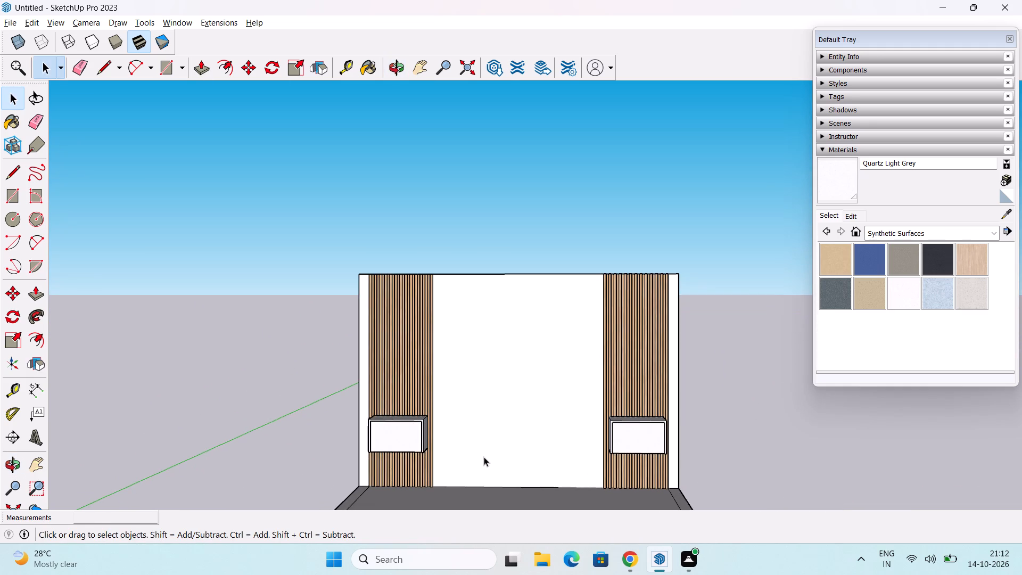
{"action": "middle_click_drag", "start_coordinate": [484, 456], "coordinate": [499, 455]}
{"action": "scroll", "coordinate": [498, 455], "scroll_direction": "up", "scroll_amount": 3}
{"action": "scroll", "coordinate": [498, 437], "scroll_direction": "down", "scroll_amount": 2}
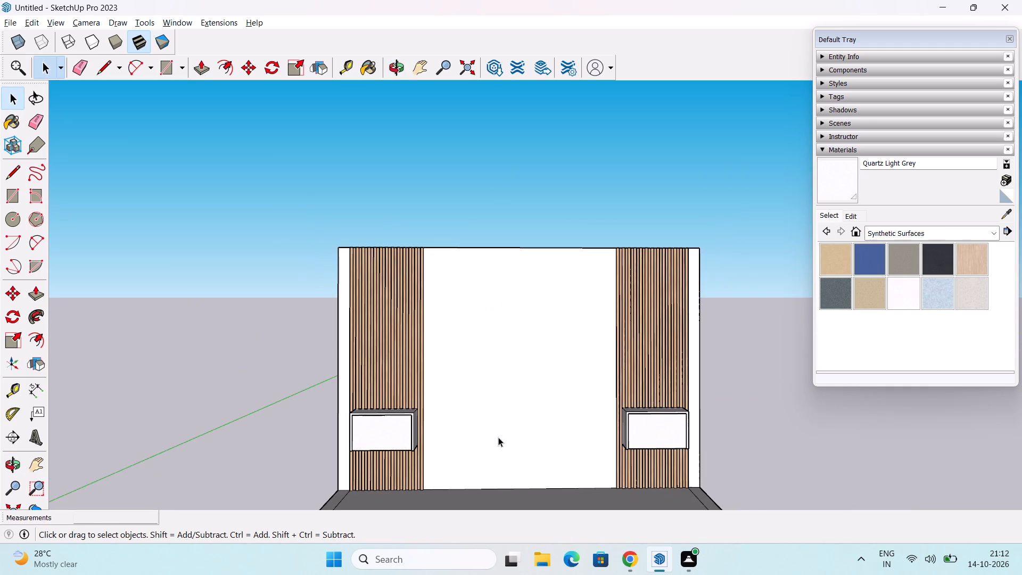
{"action": "middle_click_drag", "start_coordinate": [494, 442], "coordinate": [494, 281]}
{"action": "scroll", "coordinate": [494, 281], "scroll_direction": "down", "scroll_amount": 1}
{"action": "middle_click_drag", "start_coordinate": [488, 313], "coordinate": [476, 415]}
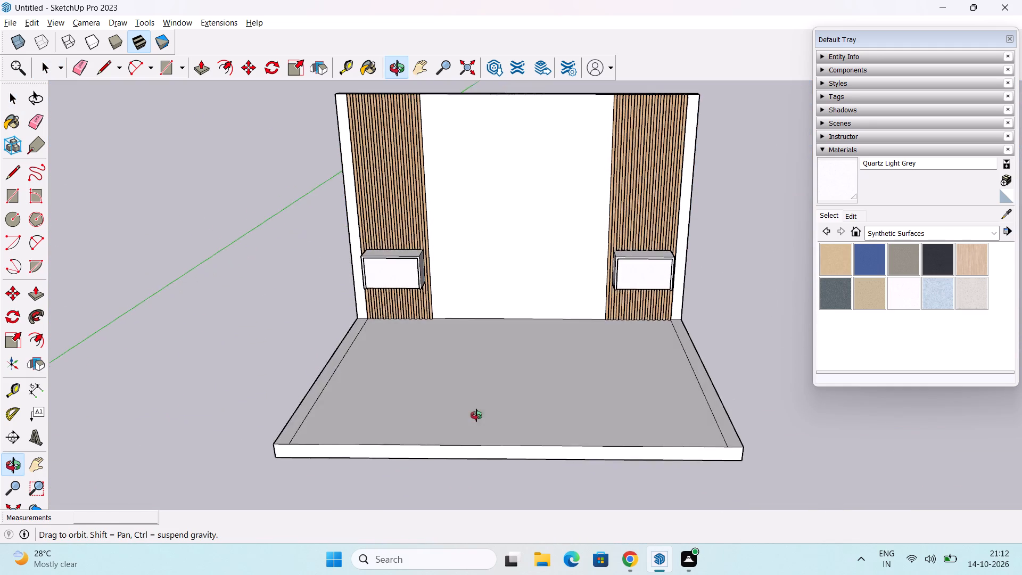
{"action": "middle_click_drag", "start_coordinate": [476, 415], "coordinate": [488, 481]}
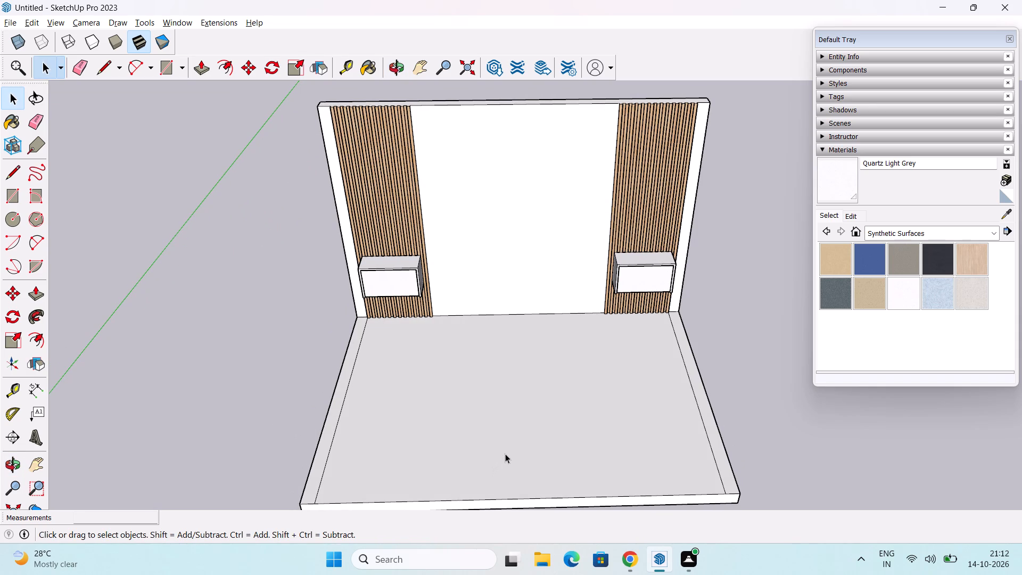
{"action": "key", "text": "alt+Tab"}
{"action": "key", "text": "alt+Tab"}
{"action": "key", "text": "alt+Tab"}
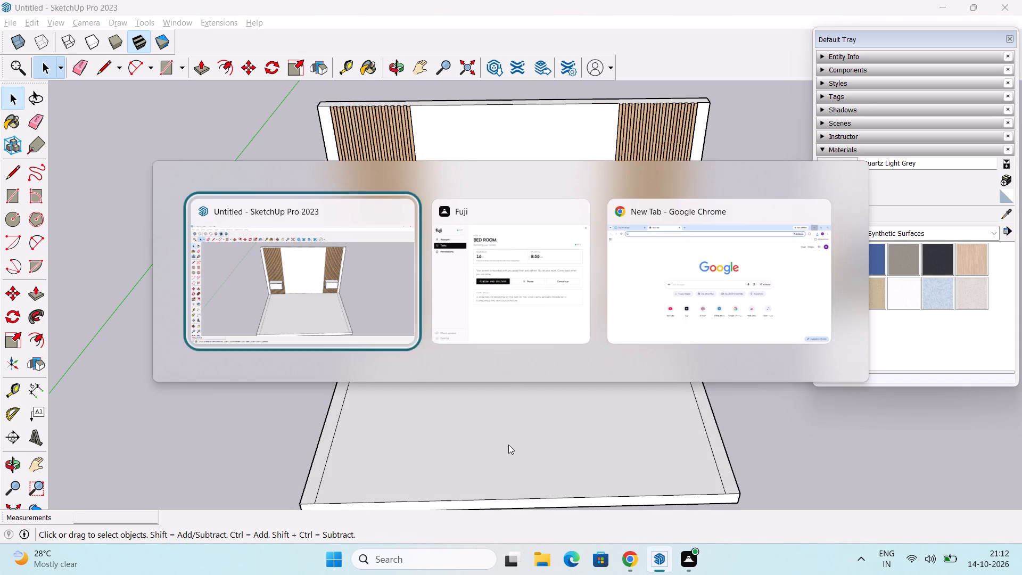
{"action": "middle_click_drag", "start_coordinate": [513, 437], "coordinate": [555, 372]}
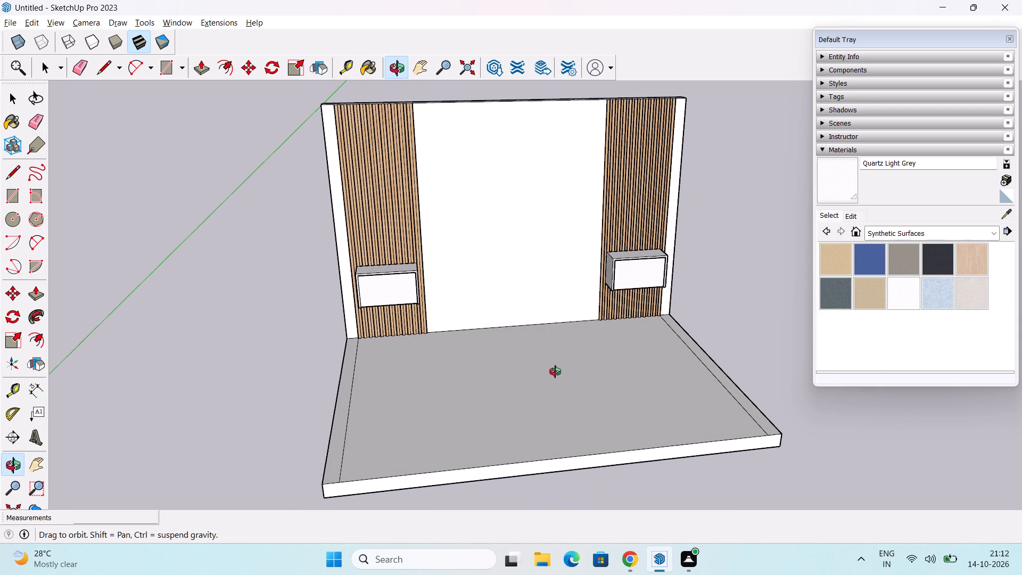
{"action": "middle_click_drag", "start_coordinate": [555, 372], "coordinate": [555, 372]}
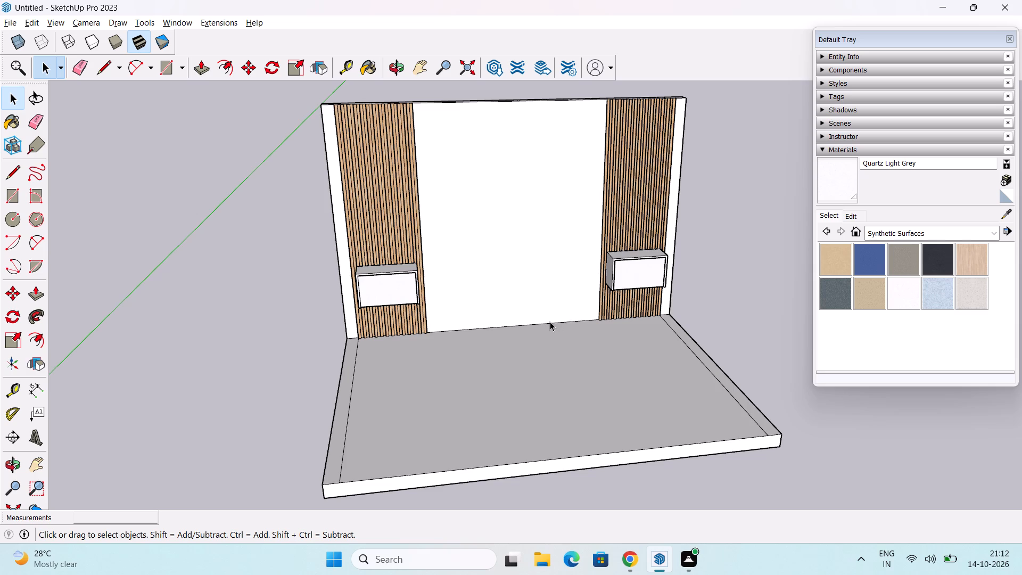
Draw a rectangle about 8' by 7' 9" on the floor against the back wall, spanning between the two strip-clad sections.
{"action": "middle_click_drag", "start_coordinate": [524, 346], "coordinate": [520, 398]}
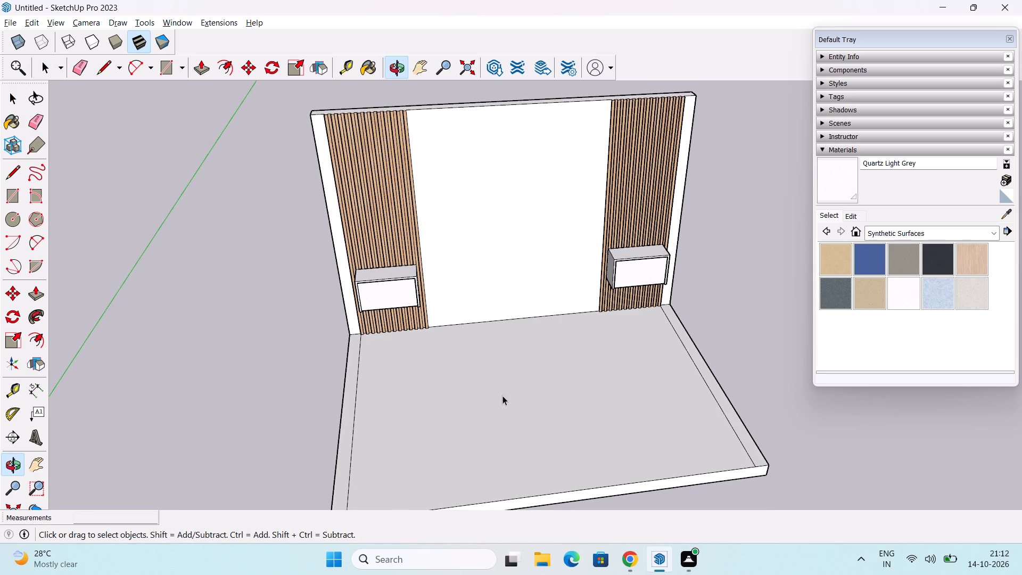
{"action": "left_click", "coordinate": [5, 198]}
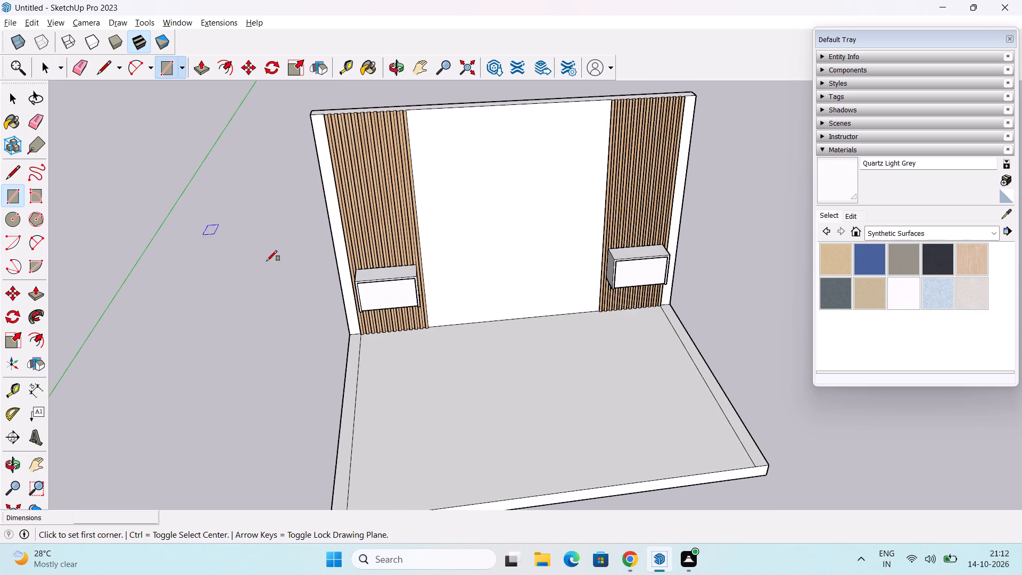
{"action": "scroll", "coordinate": [449, 332], "scroll_direction": "up", "scroll_amount": 9}
{"action": "middle_click_drag", "start_coordinate": [415, 325], "coordinate": [382, 359]}
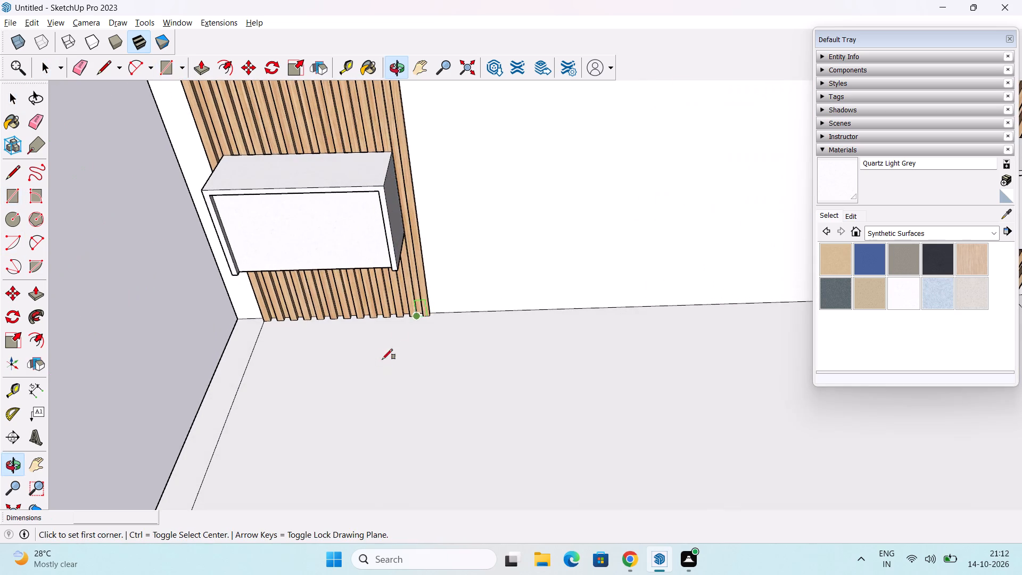
{"action": "middle_click_drag", "start_coordinate": [382, 359], "coordinate": [382, 362]}
{"action": "left_click", "coordinate": [430, 316]}
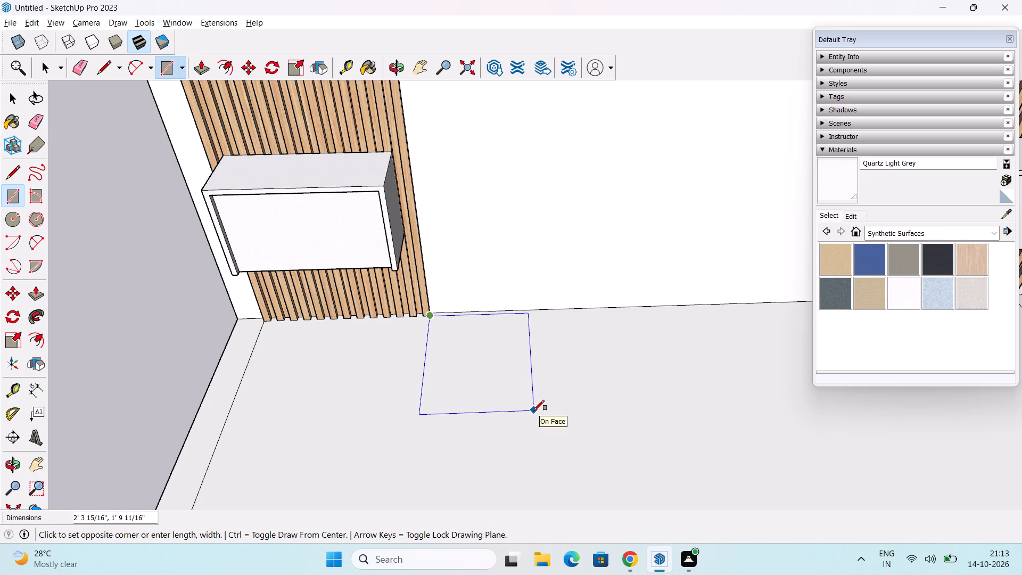
{"action": "middle_click_drag", "start_coordinate": [534, 416], "coordinate": [428, 326]}
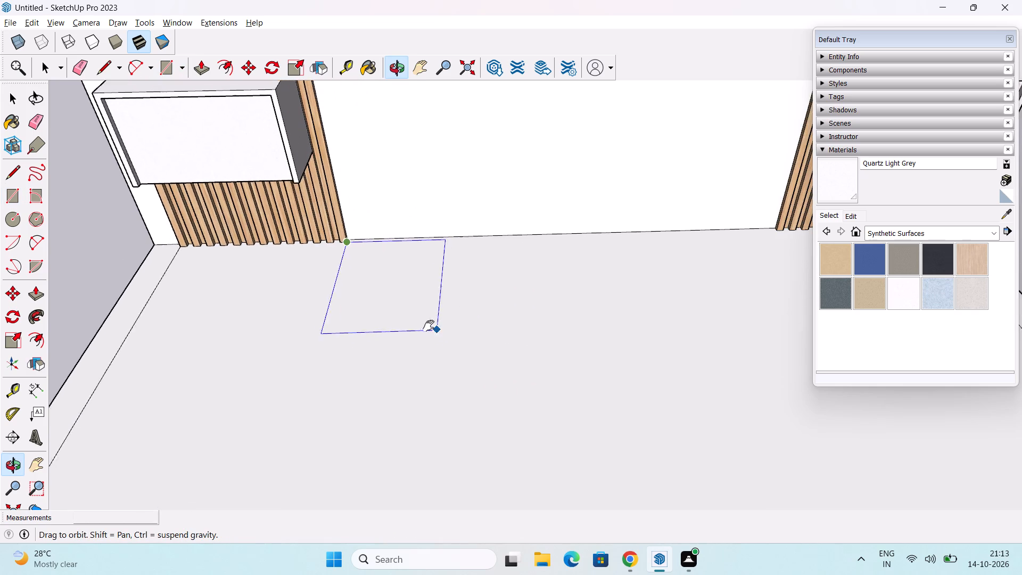
{"action": "middle_click_drag", "start_coordinate": [428, 326], "coordinate": [421, 323]}
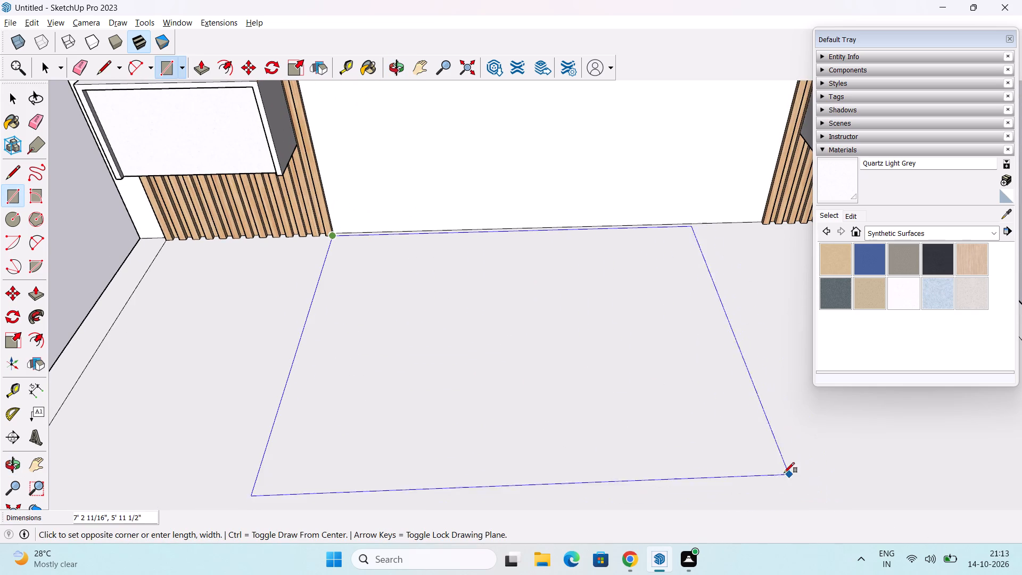
{"action": "scroll", "coordinate": [762, 455], "scroll_direction": "down", "scroll_amount": 2}
{"action": "middle_click_drag", "start_coordinate": [762, 477], "coordinate": [644, 360]}
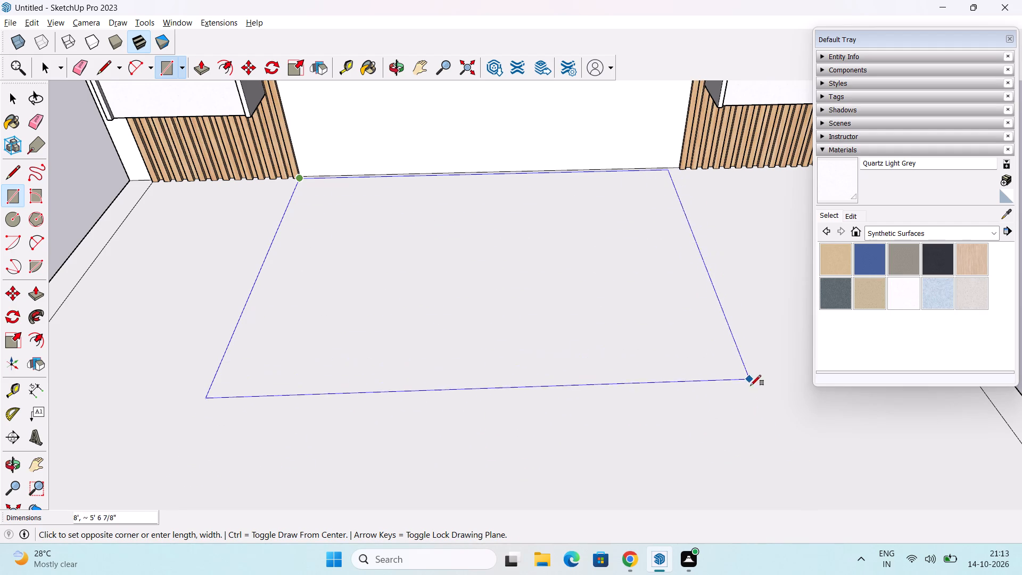
{"action": "left_click", "coordinate": [801, 482]}
Push/Pull the floor rectangle between the strip sections up by 1" into a thin slab.
{"action": "scroll", "coordinate": [802, 481], "scroll_direction": "down", "scroll_amount": 1}
{"action": "middle_click_drag", "start_coordinate": [802, 481], "coordinate": [720, 318], "text": "shift"}
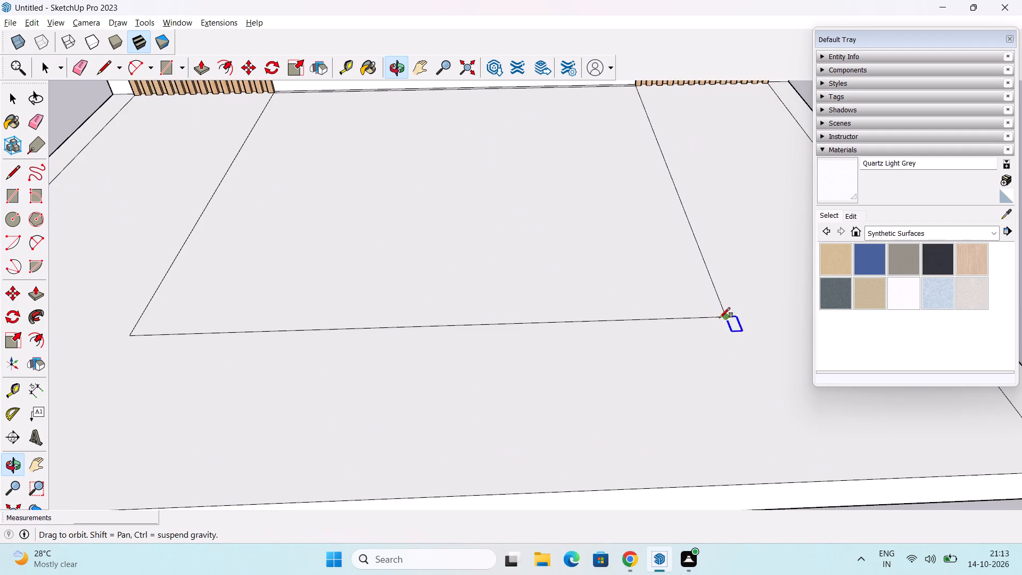
{"action": "scroll", "coordinate": [687, 347], "scroll_direction": "down", "scroll_amount": 2}
{"action": "middle_click_drag", "start_coordinate": [672, 372], "coordinate": [674, 458]}
{"action": "key", "text": "space"}
{"action": "key", "text": "p"}
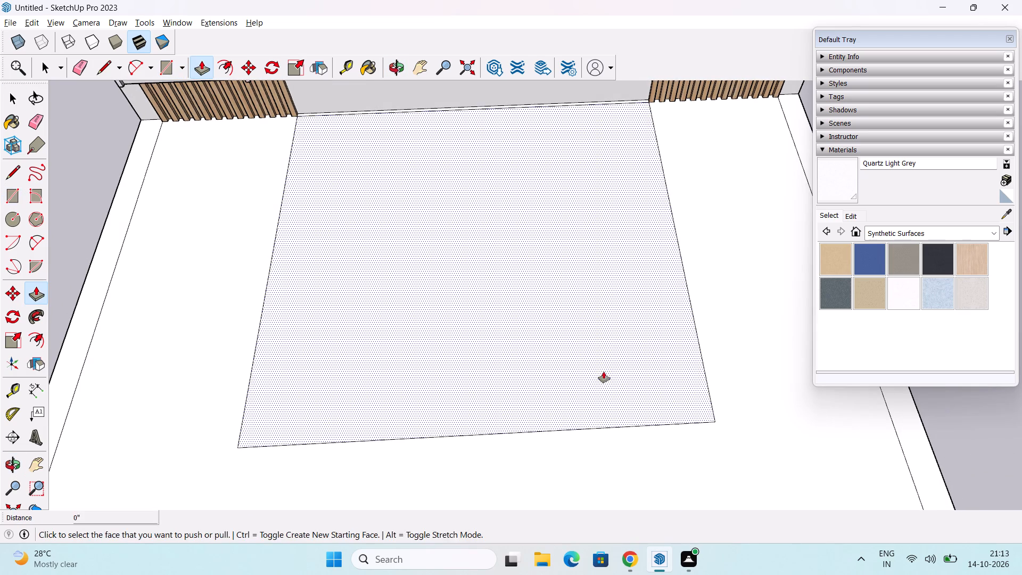
{"action": "left_click", "coordinate": [604, 372]}
{"action": "type", "text": "1\""}
{"action": "key", "text": "Return"}
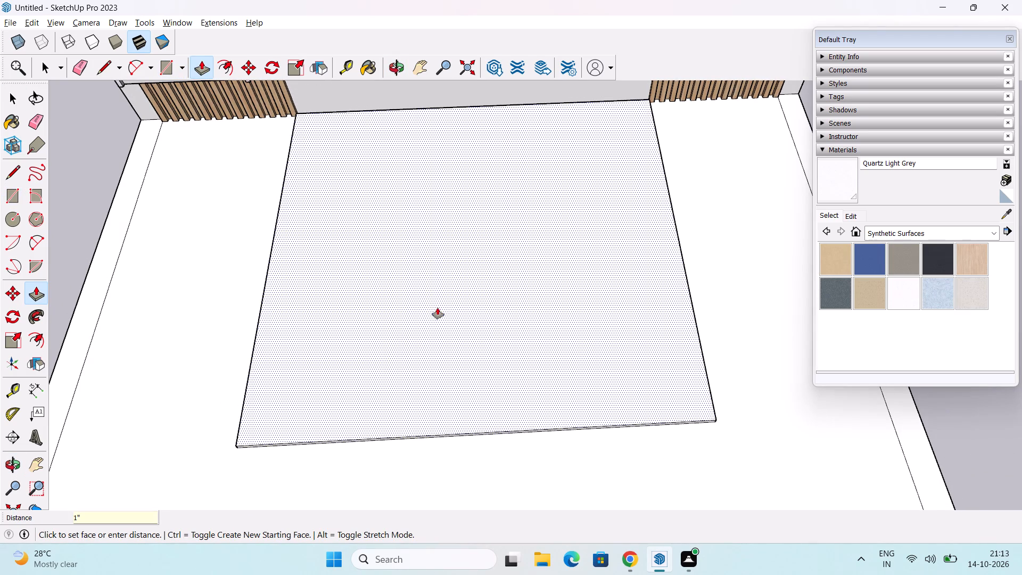
Pull the thin slab's front edge face outward by about 8 1/2" to extend it towards the room's open front.
{"action": "middle_click_drag", "start_coordinate": [388, 357], "coordinate": [385, 322], "text": "shift"}
{"action": "scroll", "coordinate": [353, 442], "scroll_direction": "up", "scroll_amount": 5}
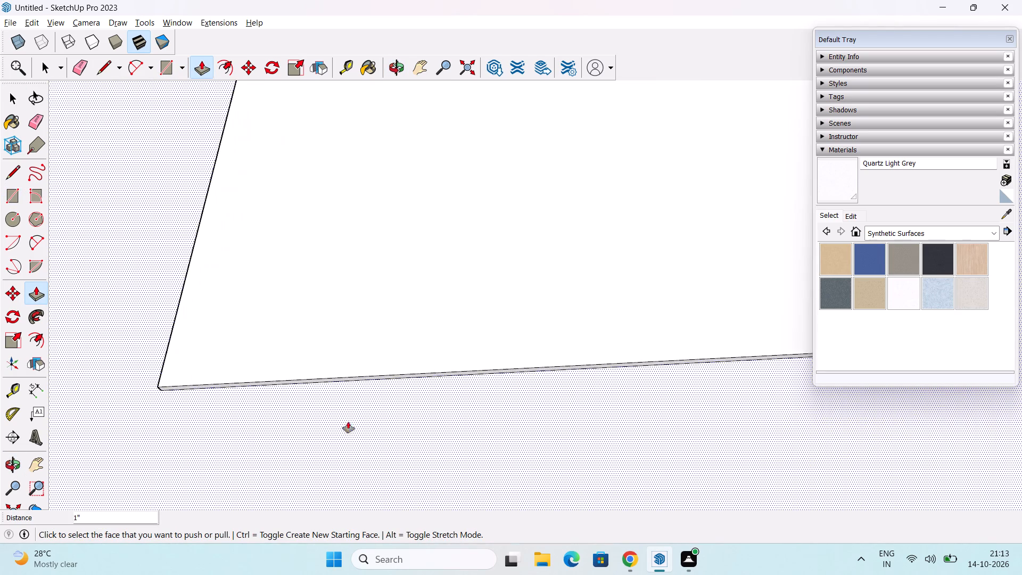
{"action": "middle_click_drag", "start_coordinate": [352, 416], "coordinate": [375, 330]}
{"action": "left_click", "coordinate": [360, 388]}
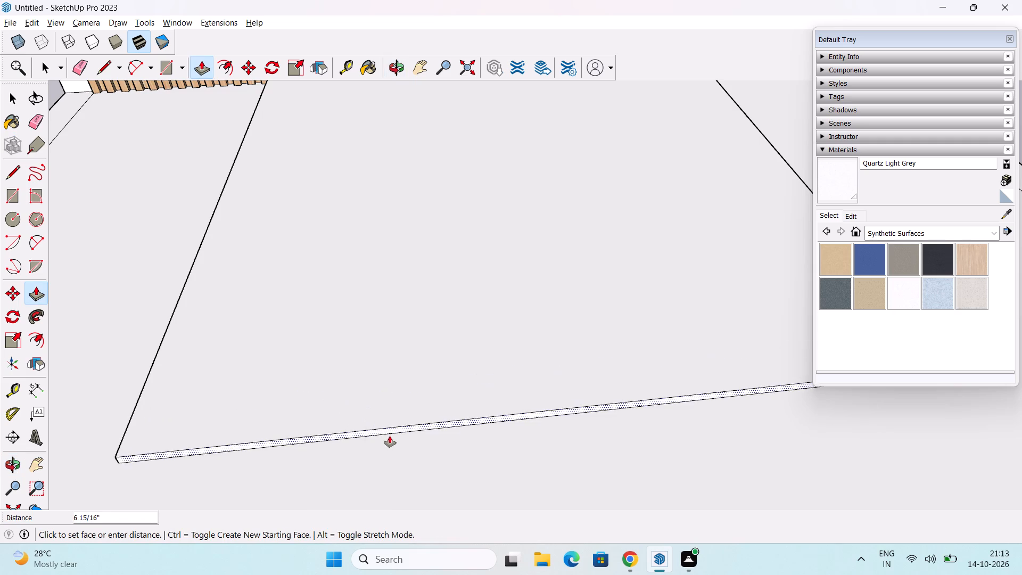
{"action": "left_click", "coordinate": [388, 446]}
{"action": "scroll", "coordinate": [804, 326], "scroll_direction": "down", "scroll_amount": 2}
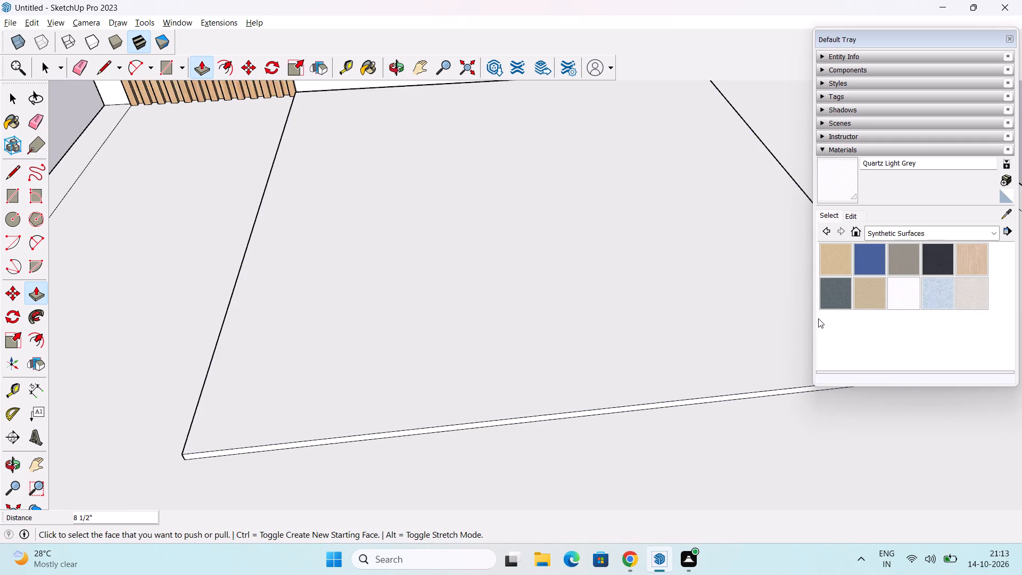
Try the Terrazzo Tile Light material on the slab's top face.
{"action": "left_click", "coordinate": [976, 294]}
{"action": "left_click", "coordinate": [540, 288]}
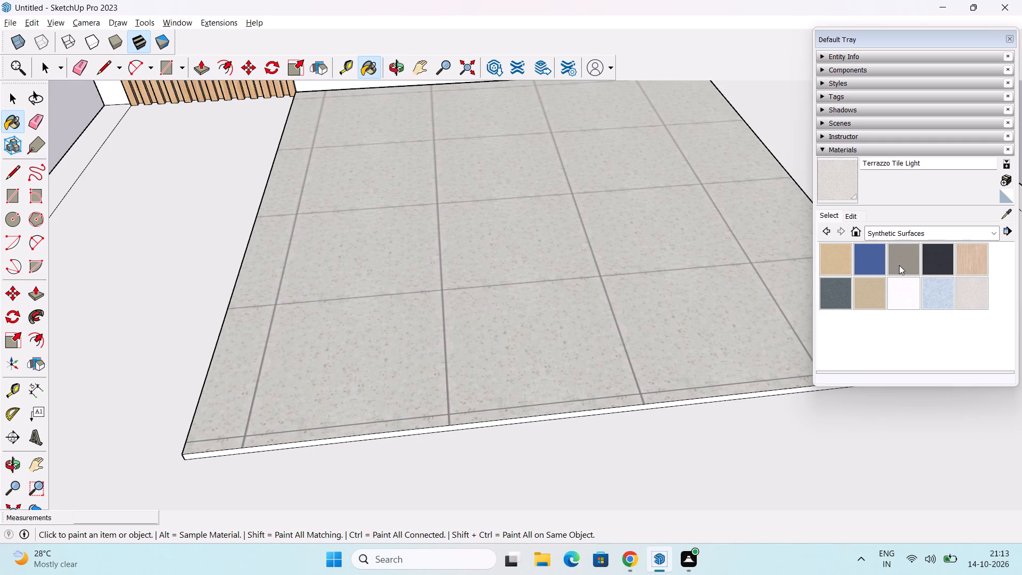
Paint the slab's top face with Formica Graystone.
{"action": "left_click", "coordinate": [899, 265]}
{"action": "left_click", "coordinate": [595, 280]}
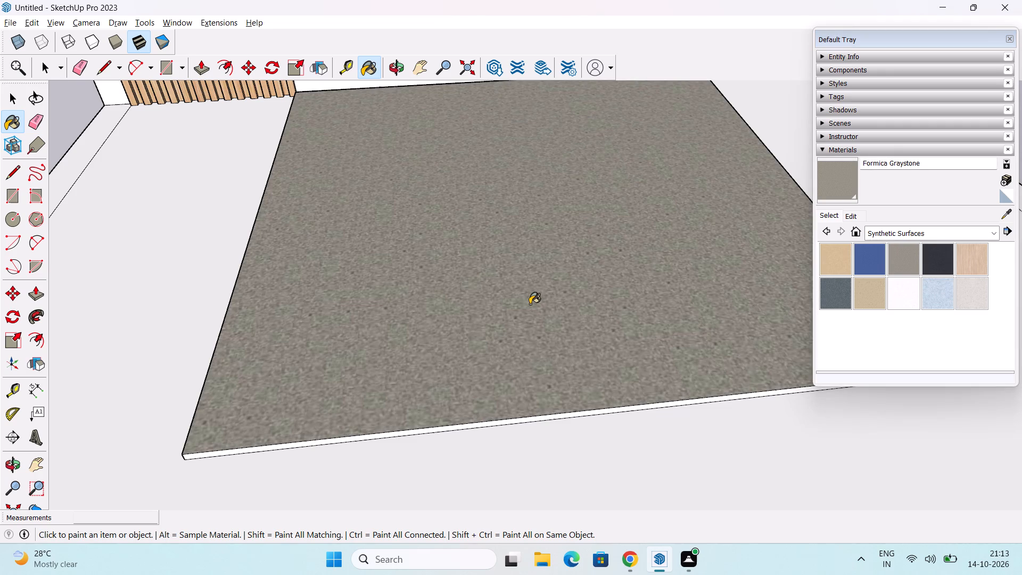
{"action": "middle_click_drag", "start_coordinate": [530, 304], "coordinate": [531, 328]}
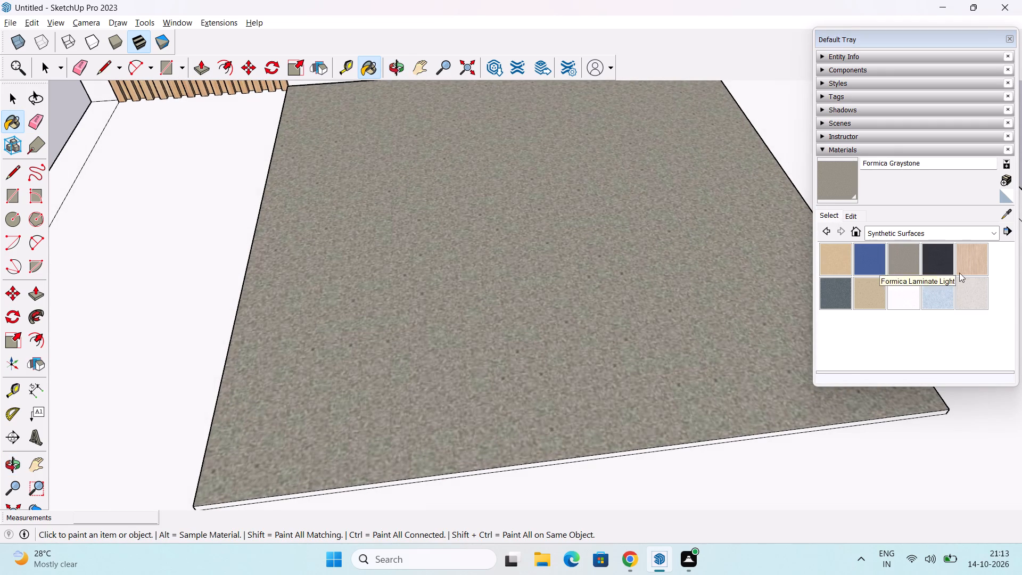
{"action": "scroll", "coordinate": [939, 281], "scroll_direction": "up", "scroll_amount": 3}
{"action": "scroll", "coordinate": [939, 281], "scroll_direction": "down", "scroll_amount": 3}
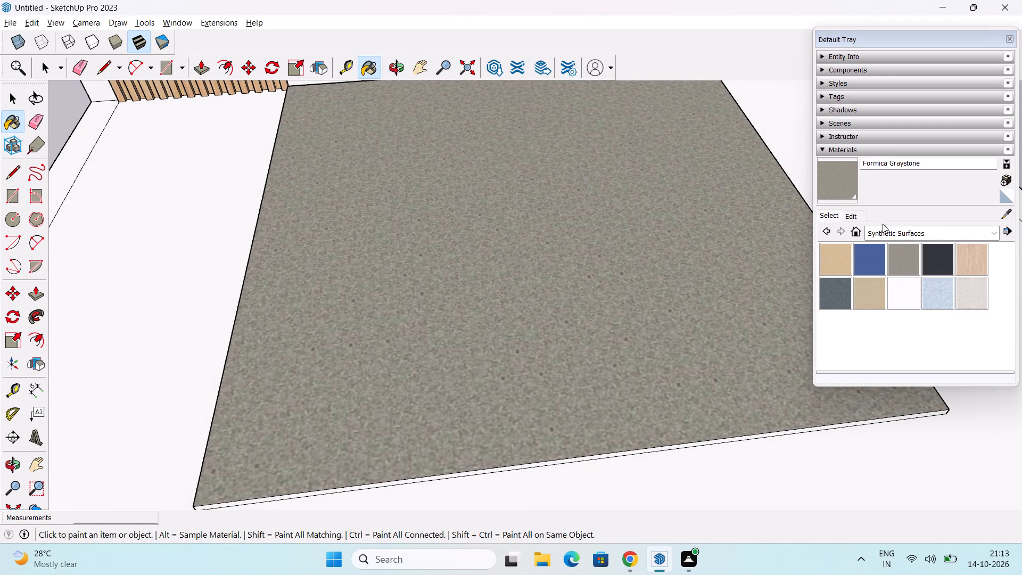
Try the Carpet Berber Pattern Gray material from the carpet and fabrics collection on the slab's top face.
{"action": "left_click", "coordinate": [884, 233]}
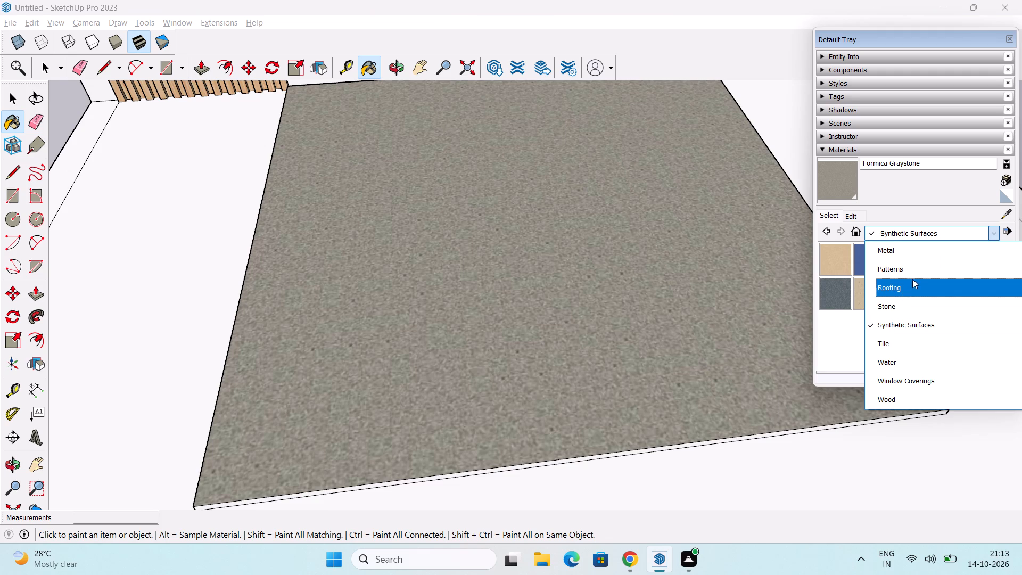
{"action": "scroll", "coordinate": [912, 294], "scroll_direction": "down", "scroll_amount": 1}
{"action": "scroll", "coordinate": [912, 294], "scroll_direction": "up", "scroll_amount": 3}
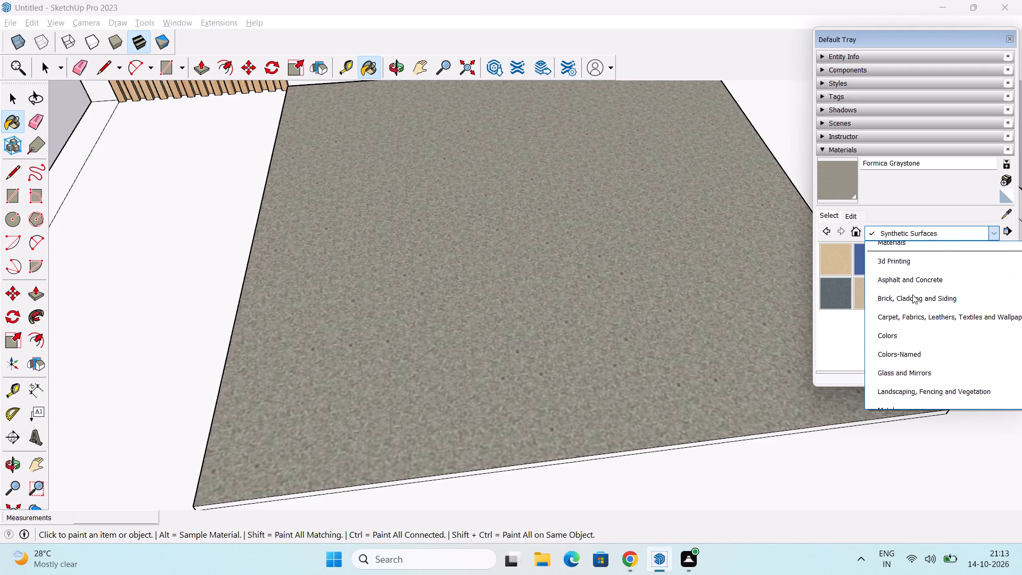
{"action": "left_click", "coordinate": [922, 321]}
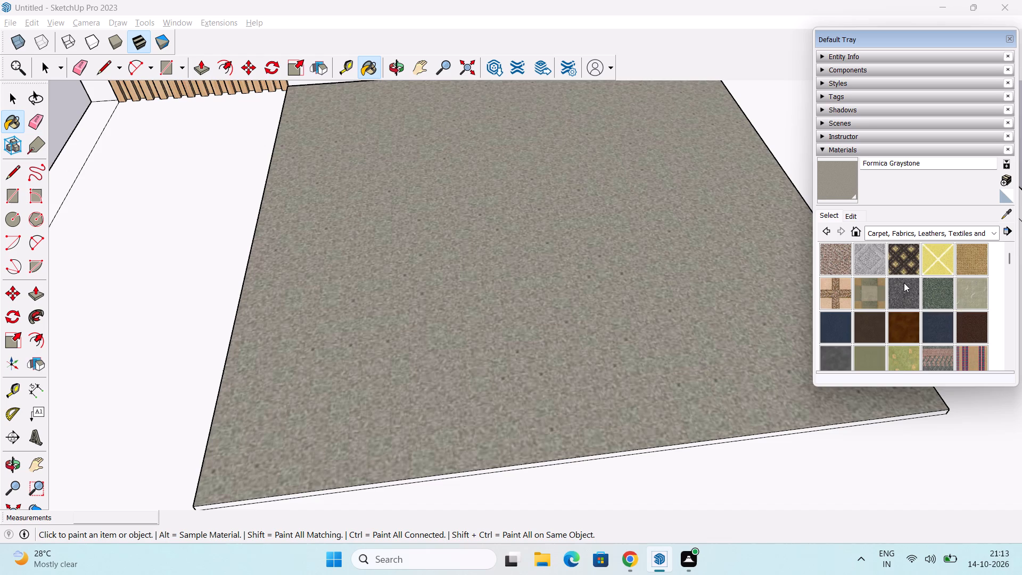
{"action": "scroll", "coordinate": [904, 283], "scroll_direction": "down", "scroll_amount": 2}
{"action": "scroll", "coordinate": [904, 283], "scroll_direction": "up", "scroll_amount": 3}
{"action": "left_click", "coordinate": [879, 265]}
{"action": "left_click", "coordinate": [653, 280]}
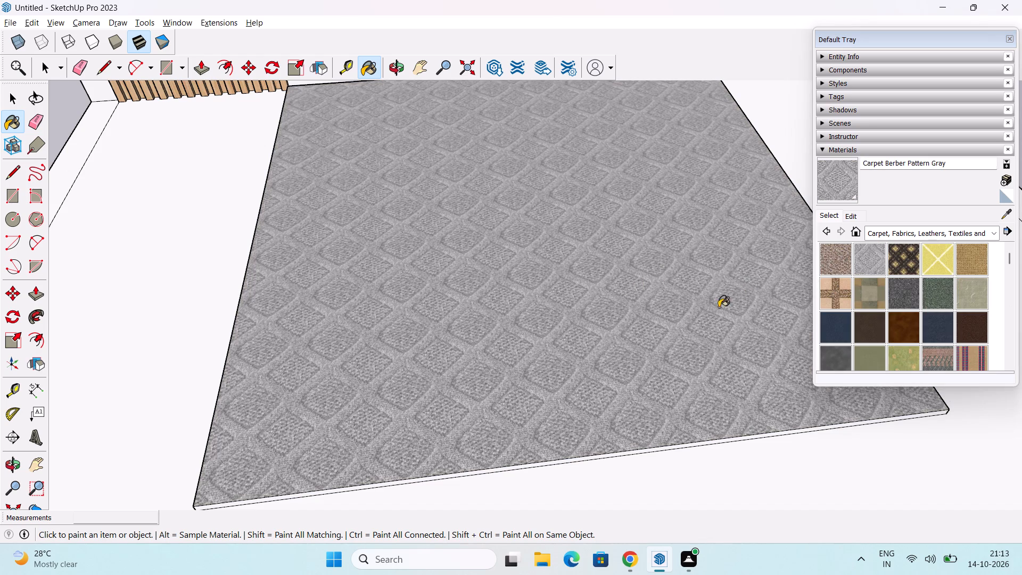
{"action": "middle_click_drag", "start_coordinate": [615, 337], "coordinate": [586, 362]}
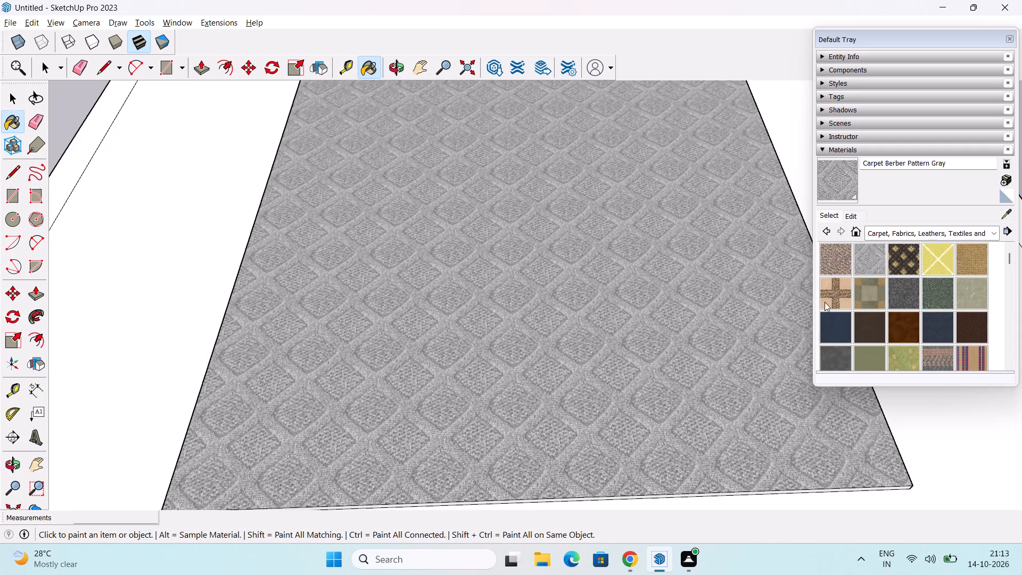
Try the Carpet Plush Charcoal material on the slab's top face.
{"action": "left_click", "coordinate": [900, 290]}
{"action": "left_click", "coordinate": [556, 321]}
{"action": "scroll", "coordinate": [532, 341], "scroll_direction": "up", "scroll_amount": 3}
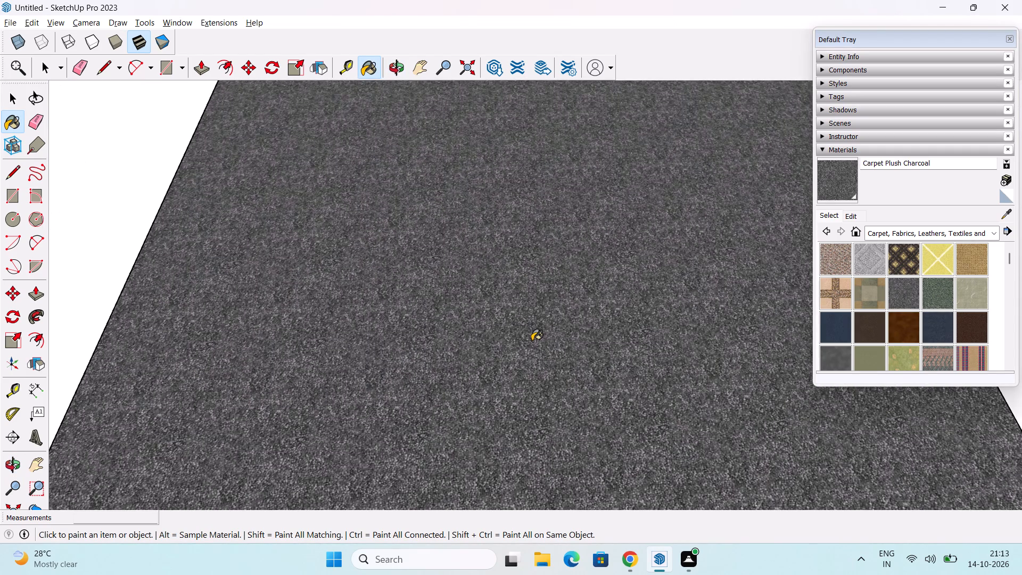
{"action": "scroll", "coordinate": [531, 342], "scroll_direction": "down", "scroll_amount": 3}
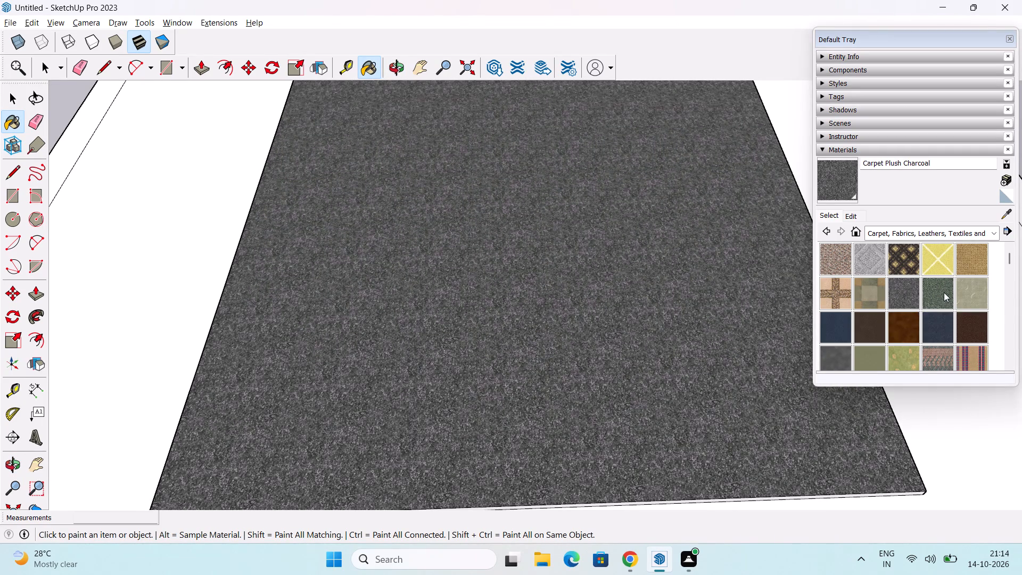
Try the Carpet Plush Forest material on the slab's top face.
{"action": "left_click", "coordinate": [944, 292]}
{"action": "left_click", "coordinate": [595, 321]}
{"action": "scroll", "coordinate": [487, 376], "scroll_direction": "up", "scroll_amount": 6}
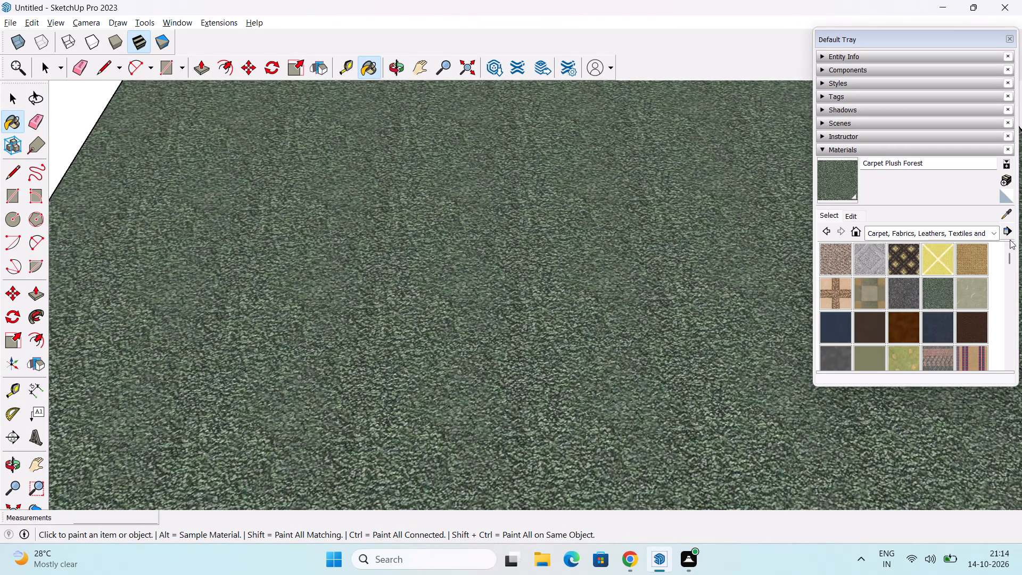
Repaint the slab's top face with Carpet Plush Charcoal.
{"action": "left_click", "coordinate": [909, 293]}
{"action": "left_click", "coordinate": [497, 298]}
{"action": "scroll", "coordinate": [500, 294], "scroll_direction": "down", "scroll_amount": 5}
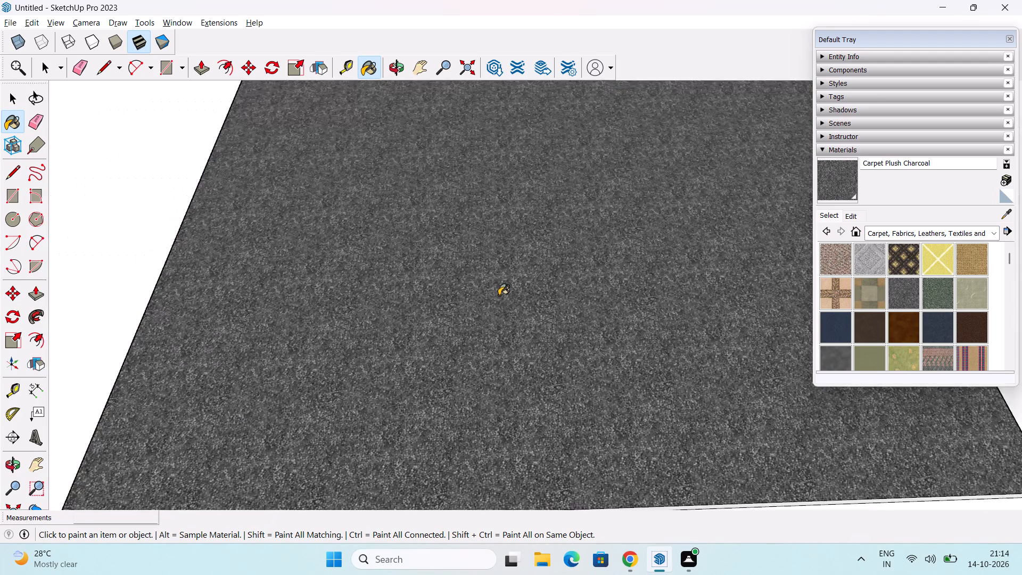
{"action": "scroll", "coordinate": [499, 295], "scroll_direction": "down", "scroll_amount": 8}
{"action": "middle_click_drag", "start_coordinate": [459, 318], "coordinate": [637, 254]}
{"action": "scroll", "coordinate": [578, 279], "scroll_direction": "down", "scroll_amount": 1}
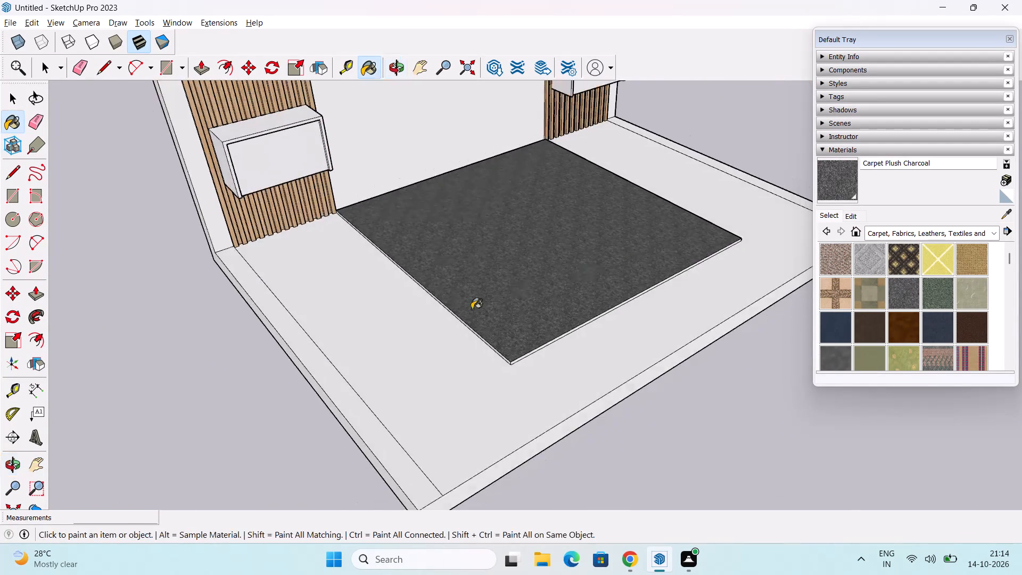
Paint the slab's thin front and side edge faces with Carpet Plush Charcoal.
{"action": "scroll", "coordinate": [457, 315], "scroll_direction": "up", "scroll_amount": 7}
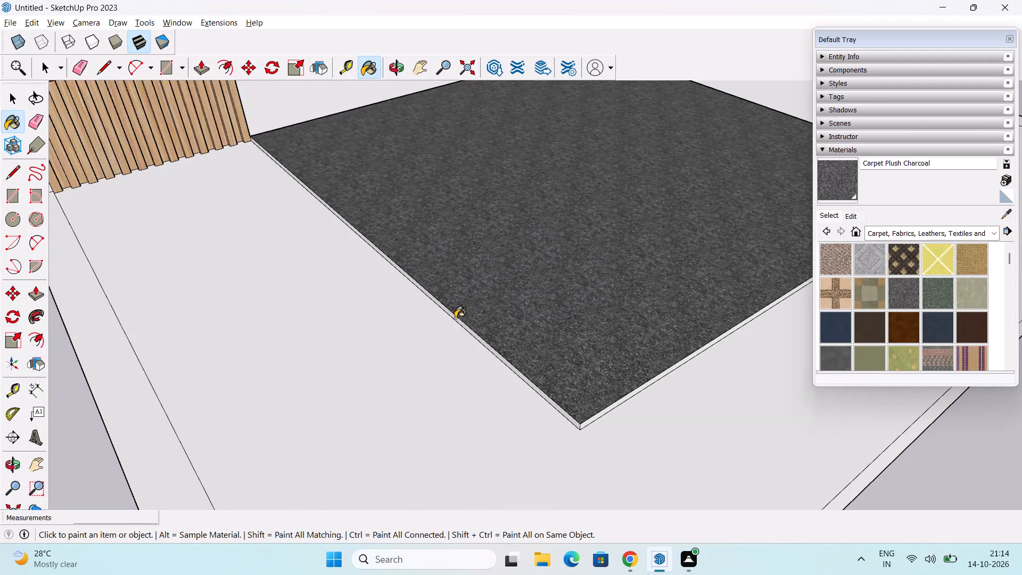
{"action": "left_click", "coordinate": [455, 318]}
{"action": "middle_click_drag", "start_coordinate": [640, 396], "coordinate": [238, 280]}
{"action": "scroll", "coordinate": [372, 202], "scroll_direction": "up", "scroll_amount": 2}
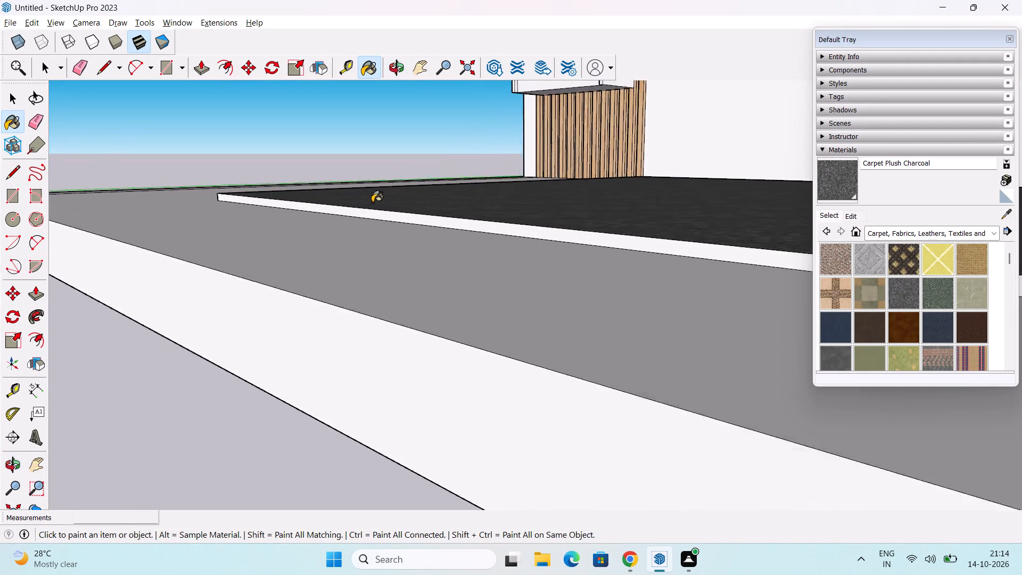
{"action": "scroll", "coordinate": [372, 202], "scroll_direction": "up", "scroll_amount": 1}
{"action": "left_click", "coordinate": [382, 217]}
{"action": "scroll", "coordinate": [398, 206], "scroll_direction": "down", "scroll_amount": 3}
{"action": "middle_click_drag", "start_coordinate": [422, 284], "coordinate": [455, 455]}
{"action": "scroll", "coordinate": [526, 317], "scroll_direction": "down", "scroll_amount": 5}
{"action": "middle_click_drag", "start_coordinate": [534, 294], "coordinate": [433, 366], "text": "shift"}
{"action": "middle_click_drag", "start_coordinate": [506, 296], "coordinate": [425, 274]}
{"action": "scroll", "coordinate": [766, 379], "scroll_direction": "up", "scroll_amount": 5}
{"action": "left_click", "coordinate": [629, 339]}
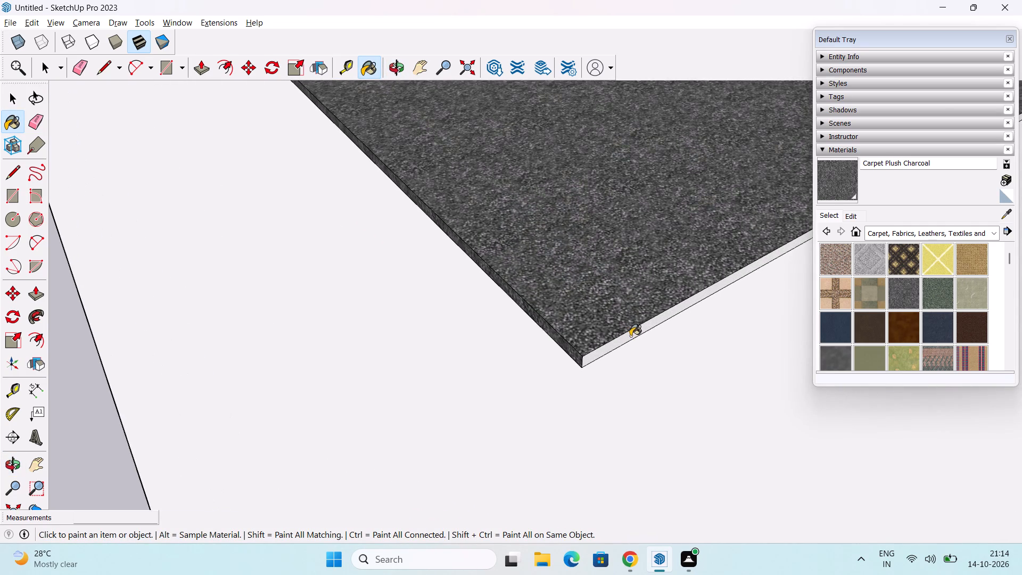
Examine the charcoal-carpeted slab against the room's floor and strip wall sections.
{"action": "scroll", "coordinate": [630, 336], "scroll_direction": "down", "scroll_amount": 11}
{"action": "middle_click_drag", "start_coordinate": [506, 323], "coordinate": [676, 331]}
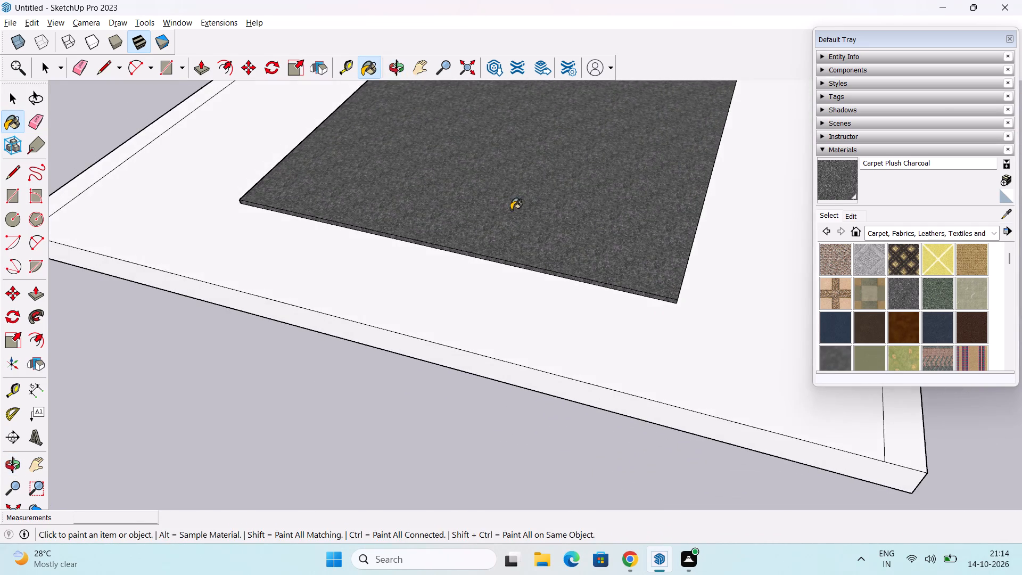
{"action": "middle_click_drag", "start_coordinate": [511, 209], "coordinate": [566, 371]}
{"action": "scroll", "coordinate": [575, 351], "scroll_direction": "down", "scroll_amount": 1}
{"action": "middle_click_drag", "start_coordinate": [600, 351], "coordinate": [618, 385]}
{"action": "middle_click_drag", "start_coordinate": [688, 374], "coordinate": [637, 350]}
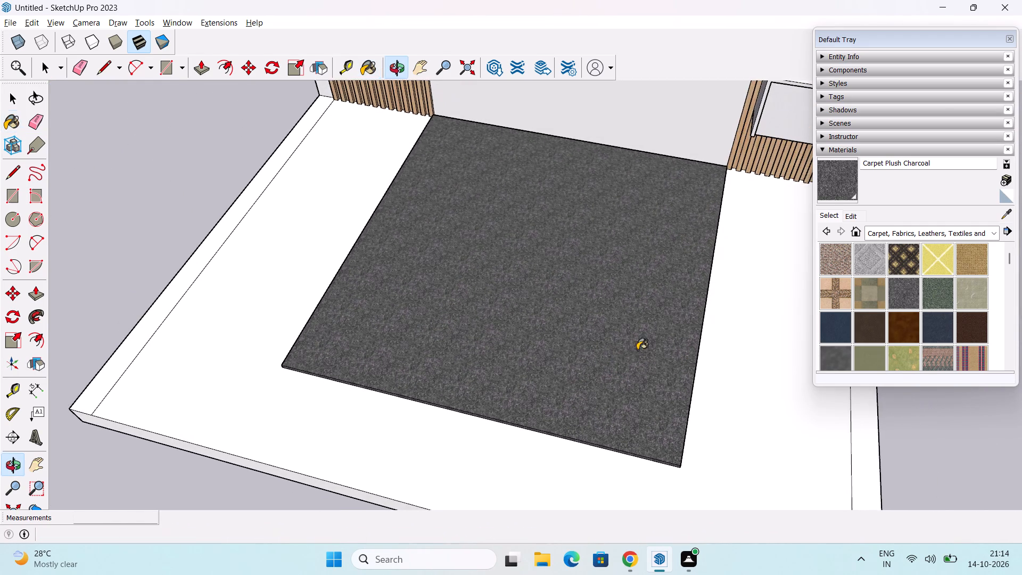
{"action": "middle_click_drag", "start_coordinate": [624, 362], "coordinate": [673, 424]}
{"action": "key", "text": "space"}
{"action": "middle_click_drag", "start_coordinate": [683, 370], "coordinate": [621, 389], "text": "shift"}
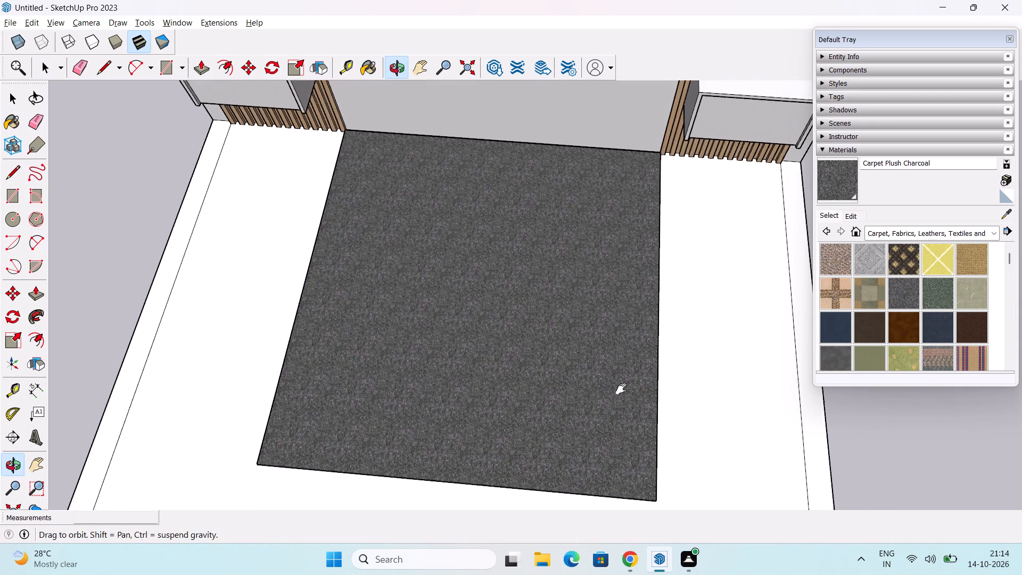
{"action": "middle_click_drag", "start_coordinate": [621, 389], "coordinate": [620, 384], "text": "shift"}
{"action": "scroll", "coordinate": [836, 273], "scroll_direction": "up", "scroll_amount": 2}
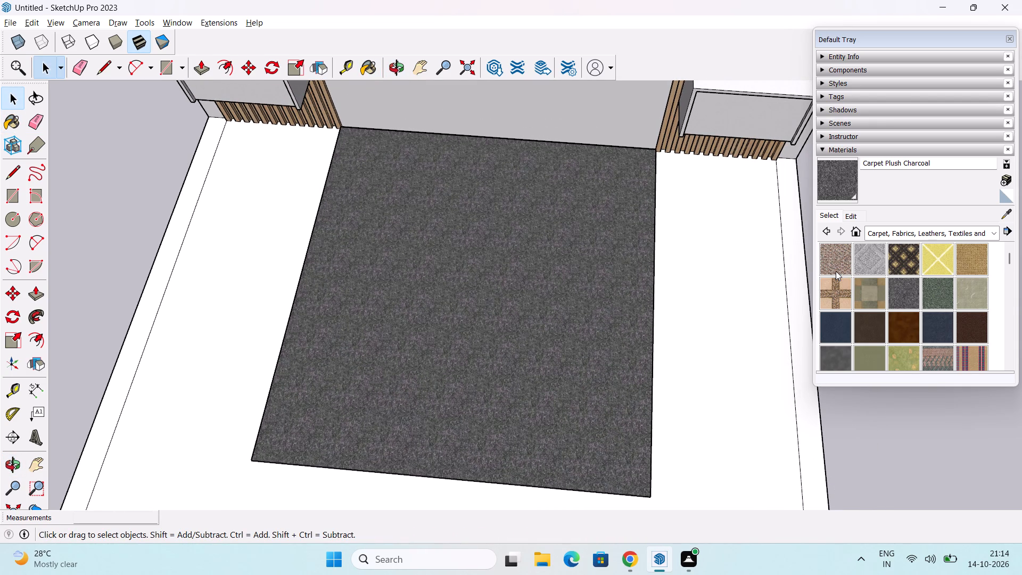
Paint the slab's top face with Carpet Berber Multi and check its texture up close.
{"action": "left_click", "coordinate": [835, 265]}
{"action": "left_click", "coordinate": [550, 310]}
{"action": "scroll", "coordinate": [515, 325], "scroll_direction": "up", "scroll_amount": 5}
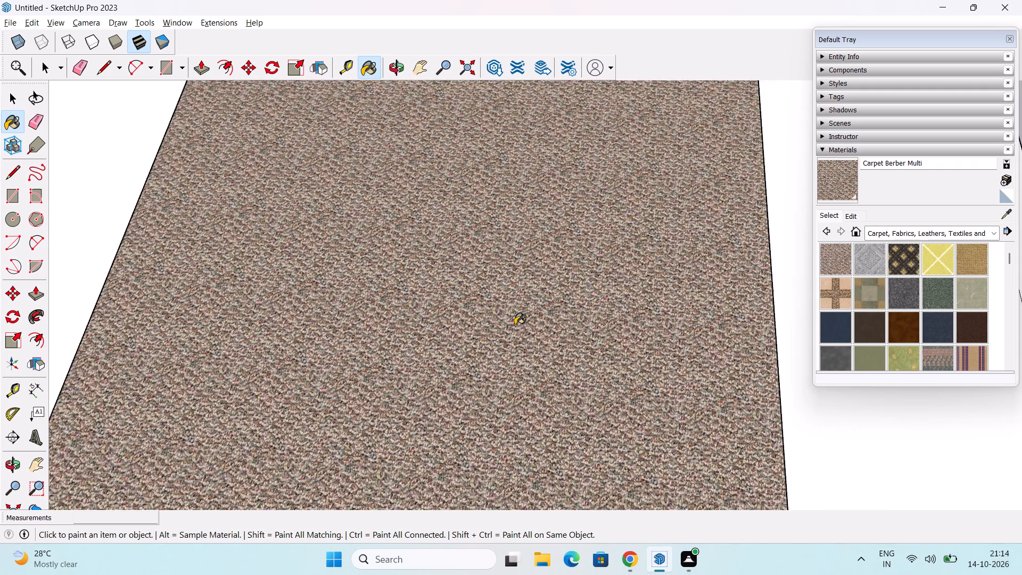
{"action": "scroll", "coordinate": [515, 325], "scroll_direction": "up", "scroll_amount": 13}
{"action": "scroll", "coordinate": [517, 306], "scroll_direction": "down", "scroll_amount": 8}
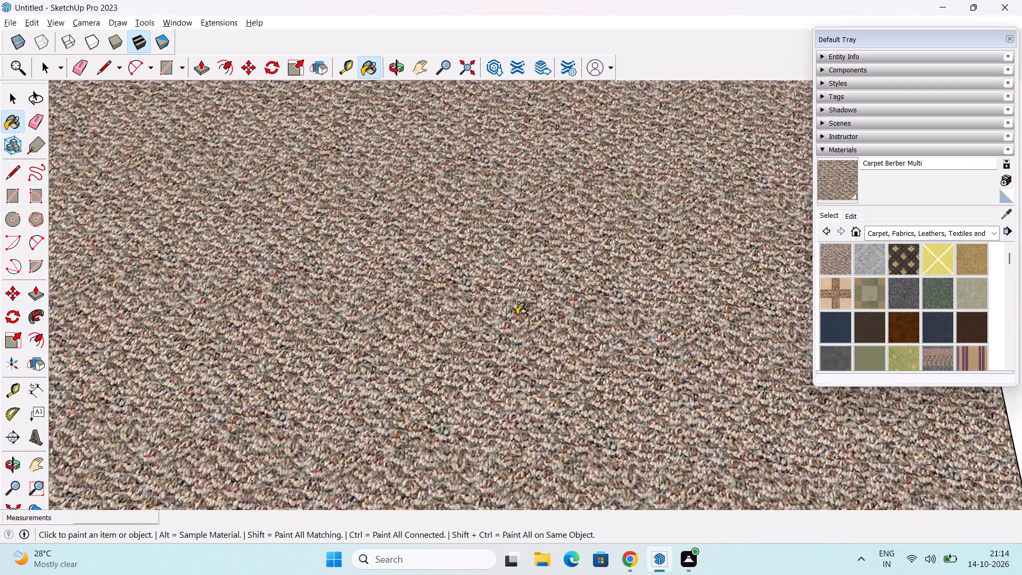
{"action": "scroll", "coordinate": [517, 315], "scroll_direction": "down", "scroll_amount": 13}
Paint the slab's thin front and side edge faces with Carpet Berber Multi.
{"action": "middle_click_drag", "start_coordinate": [495, 411], "coordinate": [525, 324]}
{"action": "middle_click_drag", "start_coordinate": [410, 297], "coordinate": [607, 270]}
{"action": "scroll", "coordinate": [607, 270], "scroll_direction": "down", "scroll_amount": 1}
{"action": "scroll", "coordinate": [444, 413], "scroll_direction": "up", "scroll_amount": 7}
{"action": "middle_click_drag", "start_coordinate": [438, 476], "coordinate": [451, 290]}
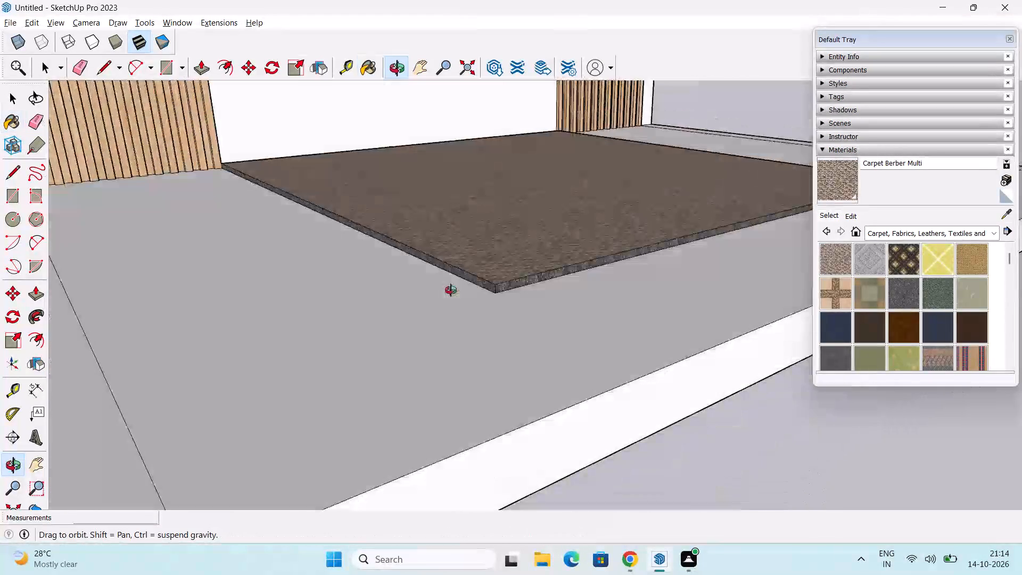
{"action": "middle_click_drag", "start_coordinate": [451, 290], "coordinate": [450, 292]}
{"action": "left_click", "coordinate": [469, 279]}
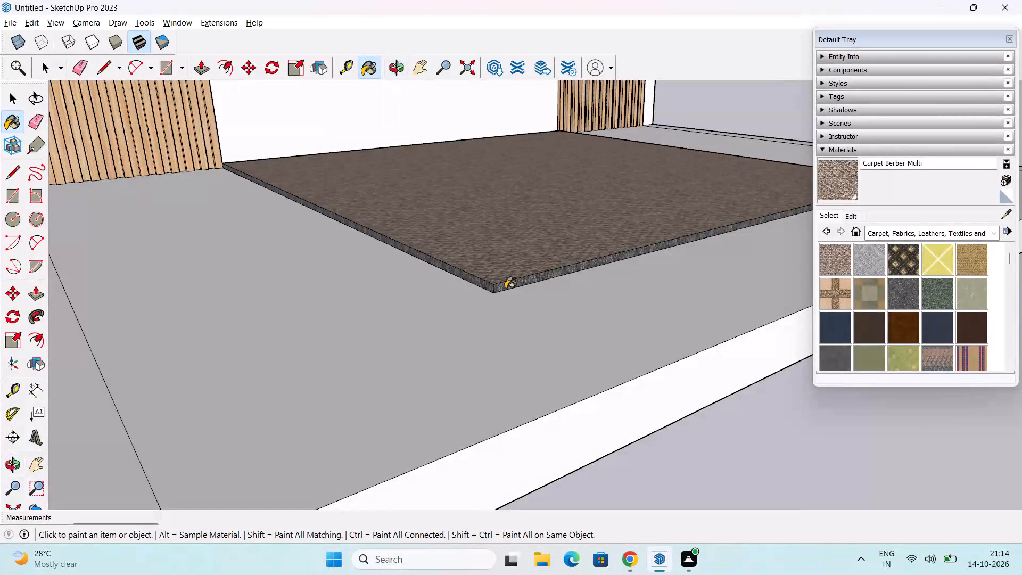
{"action": "left_click", "coordinate": [505, 289]}
{"action": "scroll", "coordinate": [538, 275], "scroll_direction": "down", "scroll_amount": 3}
{"action": "middle_click_drag", "start_coordinate": [584, 286], "coordinate": [113, 320]}
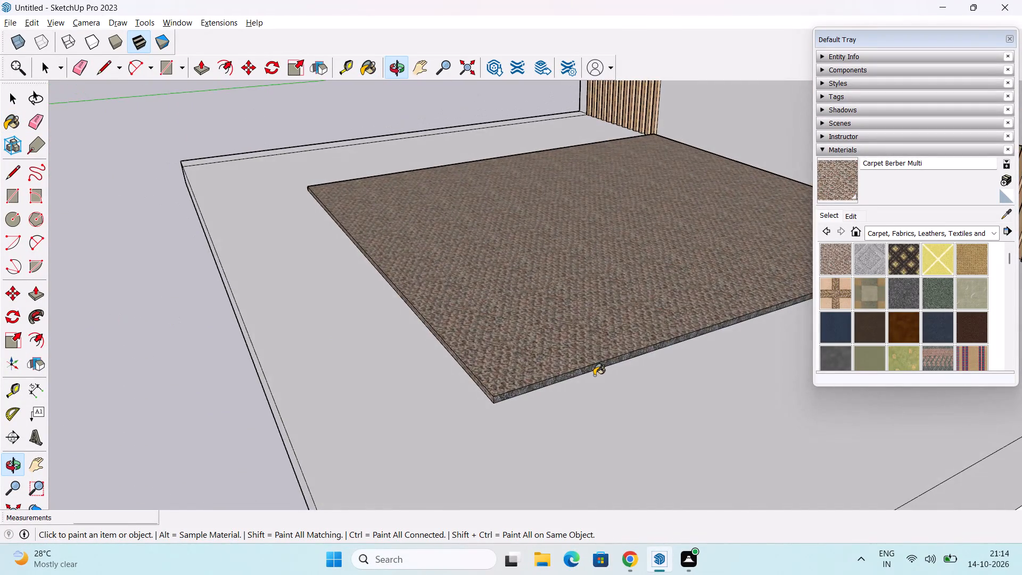
{"action": "scroll", "coordinate": [596, 382], "scroll_direction": "up", "scroll_amount": 7}
{"action": "left_click", "coordinate": [528, 408]}
{"action": "scroll", "coordinate": [534, 399], "scroll_direction": "down", "scroll_amount": 3}
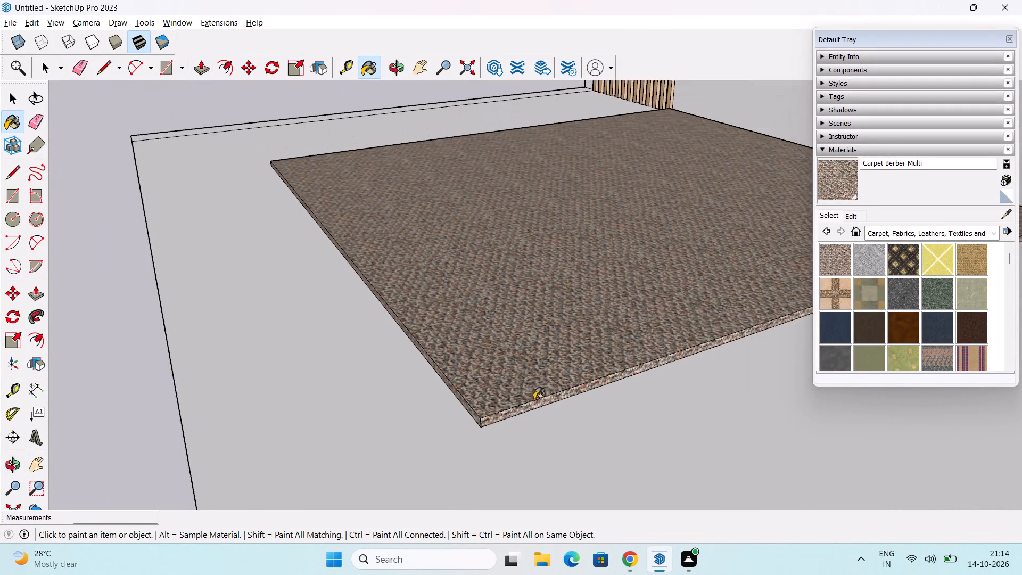
{"action": "scroll", "coordinate": [534, 399], "scroll_direction": "down", "scroll_amount": 5}
{"action": "middle_click_drag", "start_coordinate": [547, 374], "coordinate": [656, 468]}
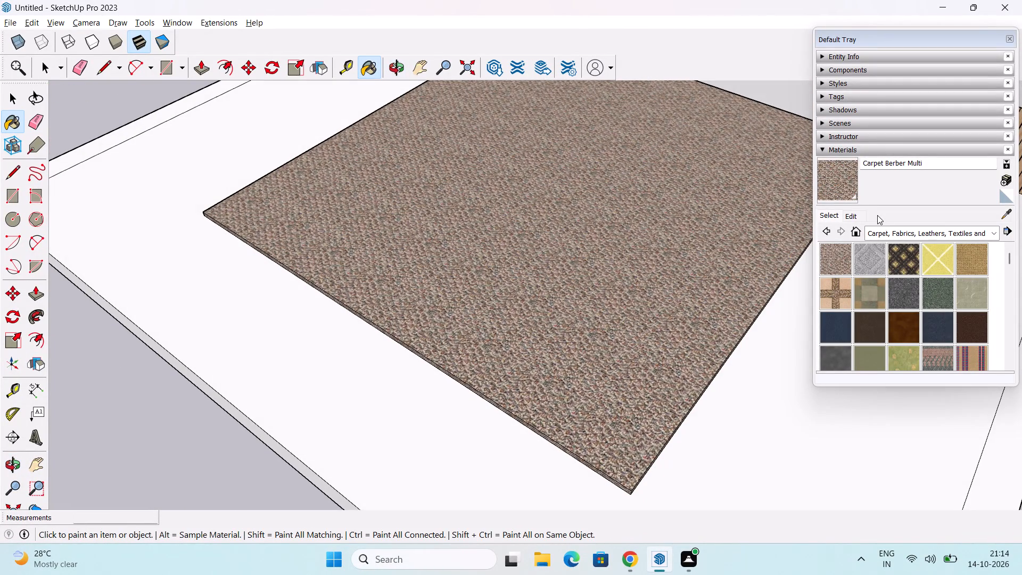
Edit the Carpet Berber Multi material with the Color Wheel picker, raising its brightness to a slightly lighter tone.
{"action": "left_click", "coordinate": [845, 216]}
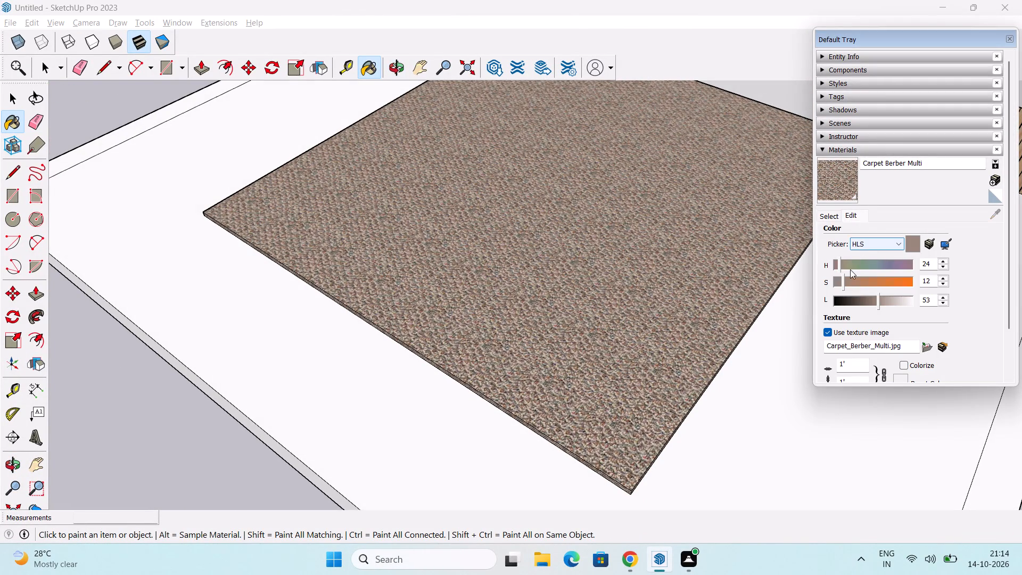
{"action": "left_click", "coordinate": [892, 243]}
{"action": "left_click", "coordinate": [892, 254]}
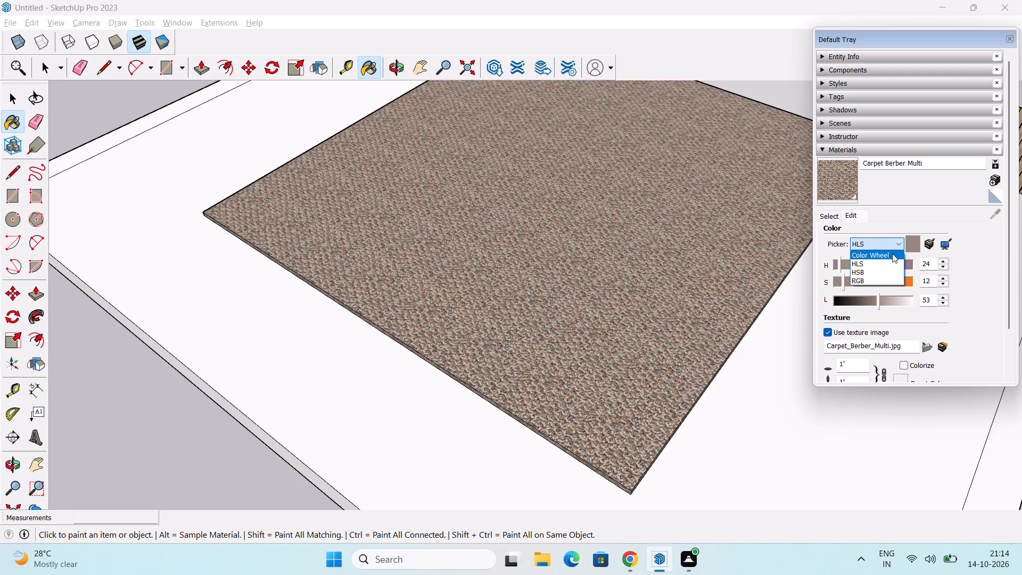
{"action": "scroll", "coordinate": [883, 273], "scroll_direction": "up", "scroll_amount": 3}
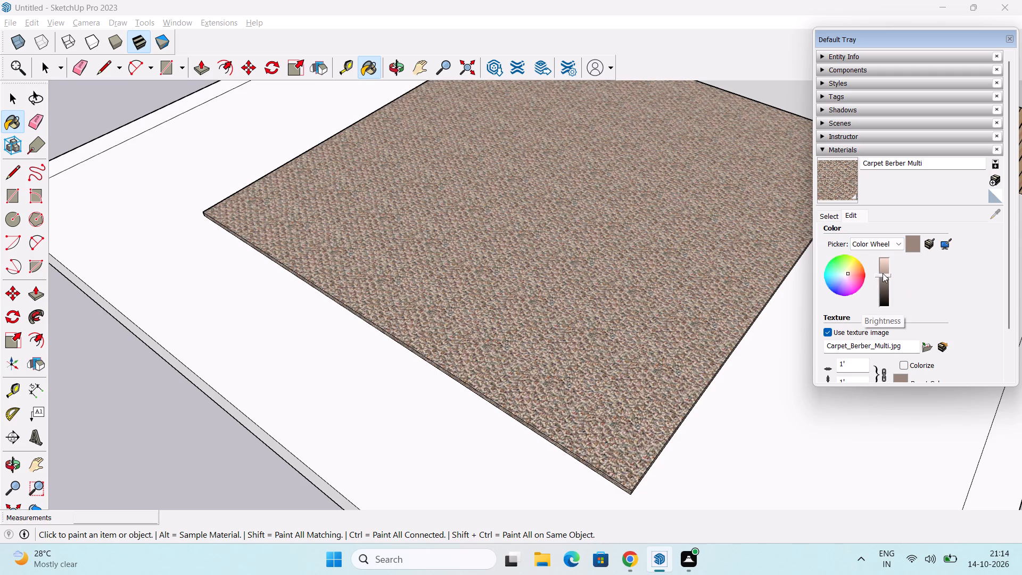
{"action": "scroll", "coordinate": [883, 273], "scroll_direction": "up", "scroll_amount": 11}
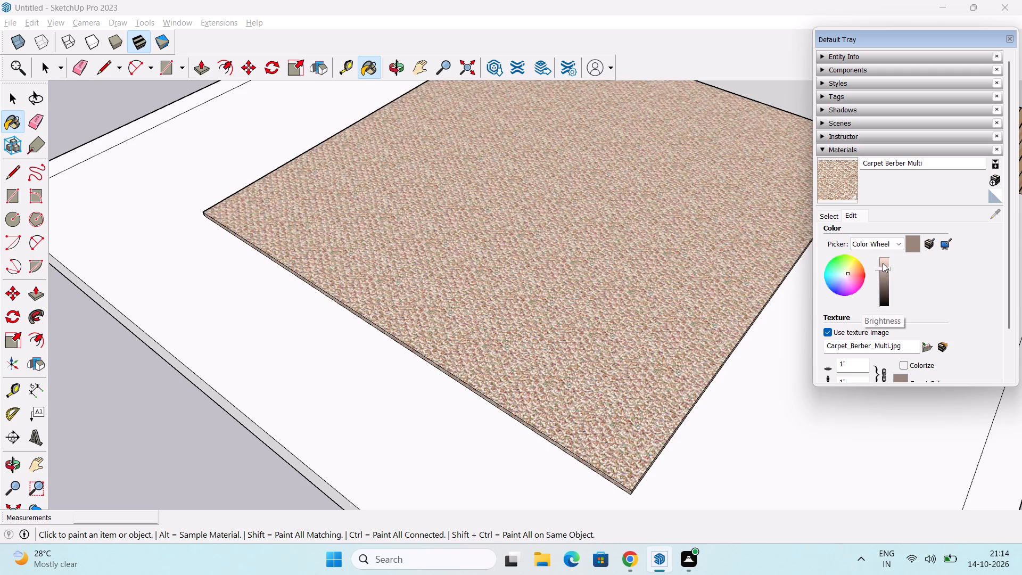
{"action": "scroll", "coordinate": [883, 263], "scroll_direction": "up", "scroll_amount": 7}
{"action": "scroll", "coordinate": [883, 263], "scroll_direction": "down", "scroll_amount": 6}
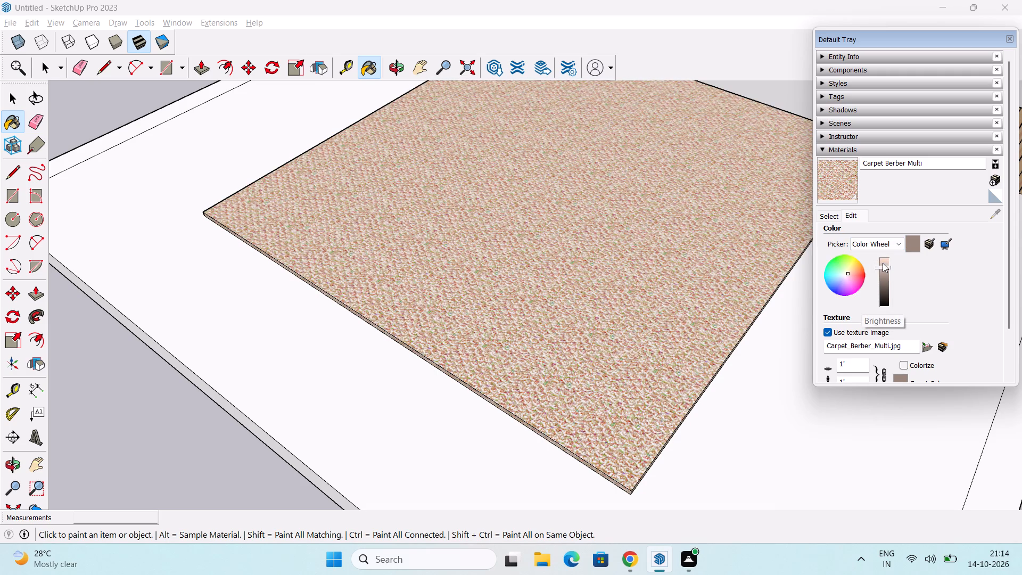
{"action": "scroll", "coordinate": [883, 263], "scroll_direction": "down", "scroll_amount": 5}
Examine the lightened carpet slab between the strip wall sections from several angles.
{"action": "middle_click_drag", "start_coordinate": [613, 301], "coordinate": [779, 362]}
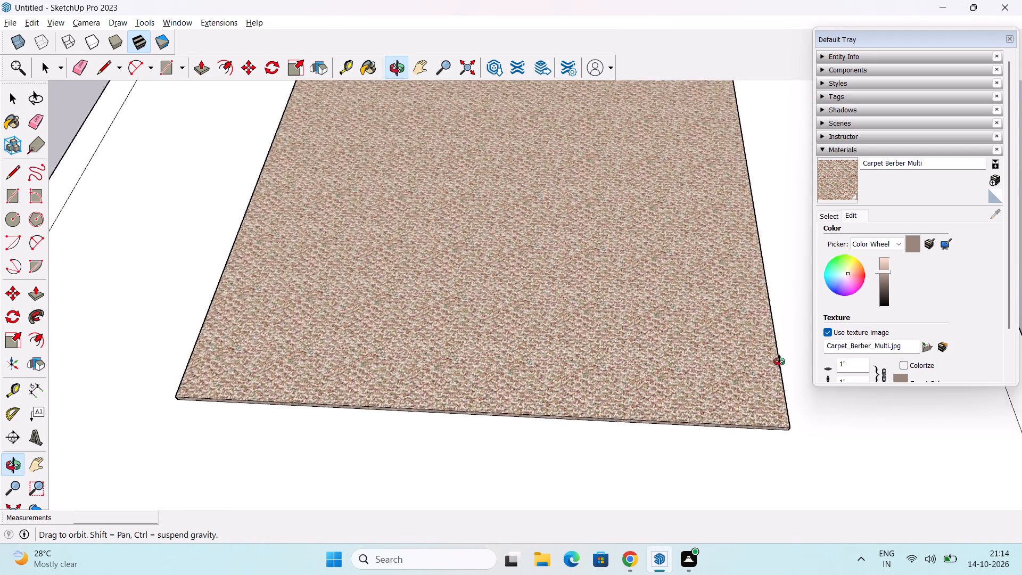
{"action": "middle_click_drag", "start_coordinate": [779, 362], "coordinate": [707, 183]}
{"action": "scroll", "coordinate": [612, 250], "scroll_direction": "down", "scroll_amount": 3}
{"action": "middle_click_drag", "start_coordinate": [542, 284], "coordinate": [692, 390]}
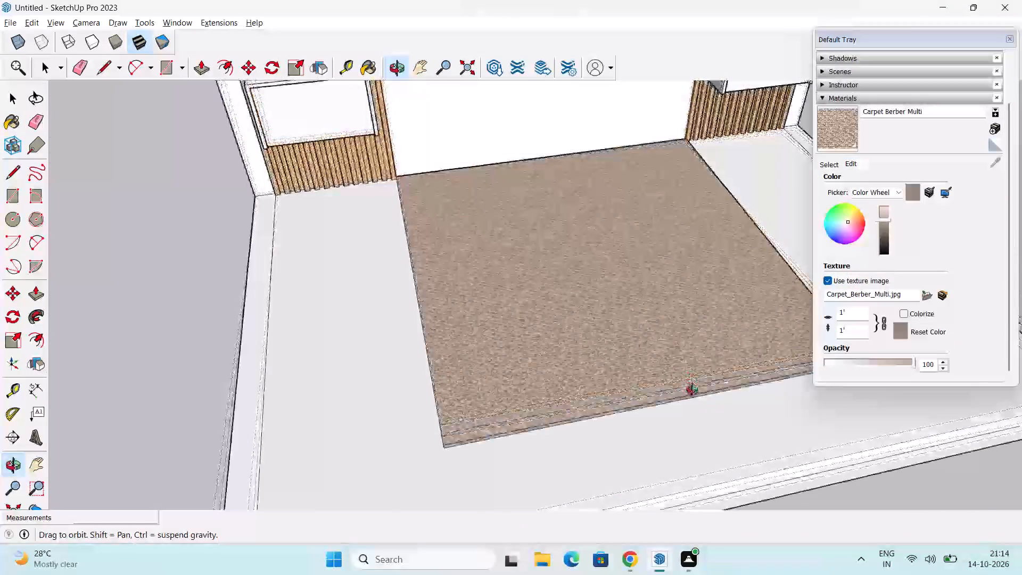
{"action": "middle_click_drag", "start_coordinate": [692, 390], "coordinate": [692, 391]}
{"action": "scroll", "coordinate": [884, 221], "scroll_direction": "down", "scroll_amount": 2}
{"action": "scroll", "coordinate": [656, 292], "scroll_direction": "up", "scroll_amount": 3}
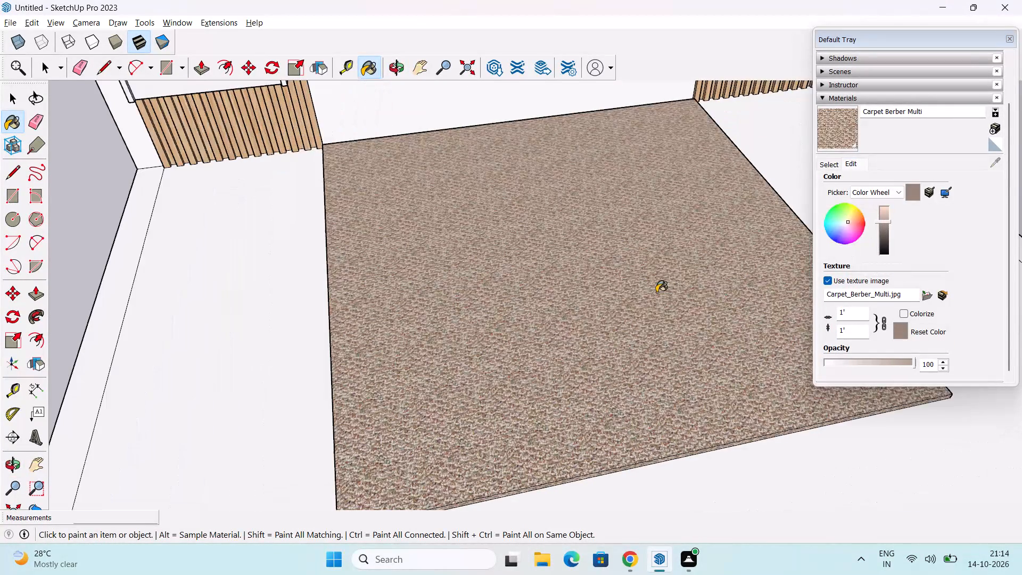
{"action": "middle_click_drag", "start_coordinate": [616, 326], "coordinate": [595, 402]}
{"action": "key", "text": "space"}
{"action": "scroll", "coordinate": [579, 343], "scroll_direction": "down", "scroll_amount": 3}
{"action": "middle_click_drag", "start_coordinate": [529, 392], "coordinate": [502, 275]}
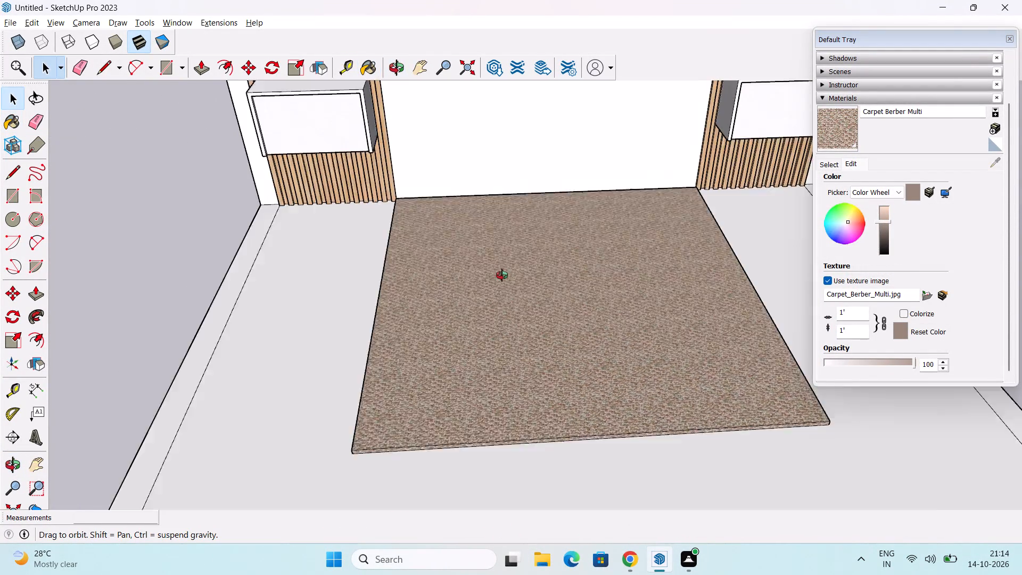
{"action": "middle_click_drag", "start_coordinate": [502, 275], "coordinate": [505, 307]}
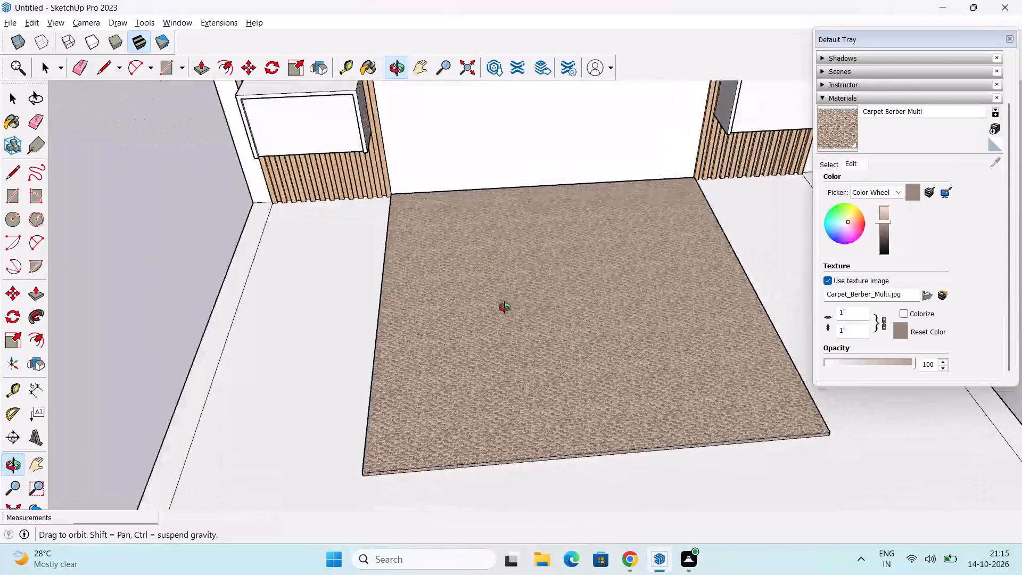
Examine the carpet slab and the floor around it from the front and from higher viewing angles.
{"action": "middle_click_drag", "start_coordinate": [505, 307], "coordinate": [476, 267]}
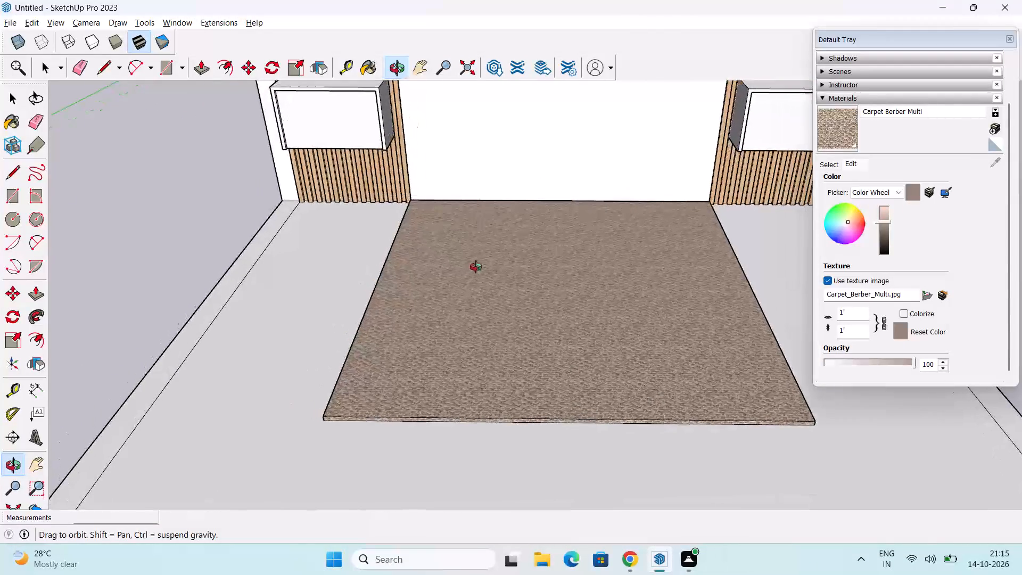
{"action": "middle_click_drag", "start_coordinate": [476, 267], "coordinate": [476, 266]}
{"action": "scroll", "coordinate": [491, 248], "scroll_direction": "down", "scroll_amount": 2}
{"action": "middle_click_drag", "start_coordinate": [493, 248], "coordinate": [458, 264]}
{"action": "middle_click_drag", "start_coordinate": [461, 321], "coordinate": [466, 291]}
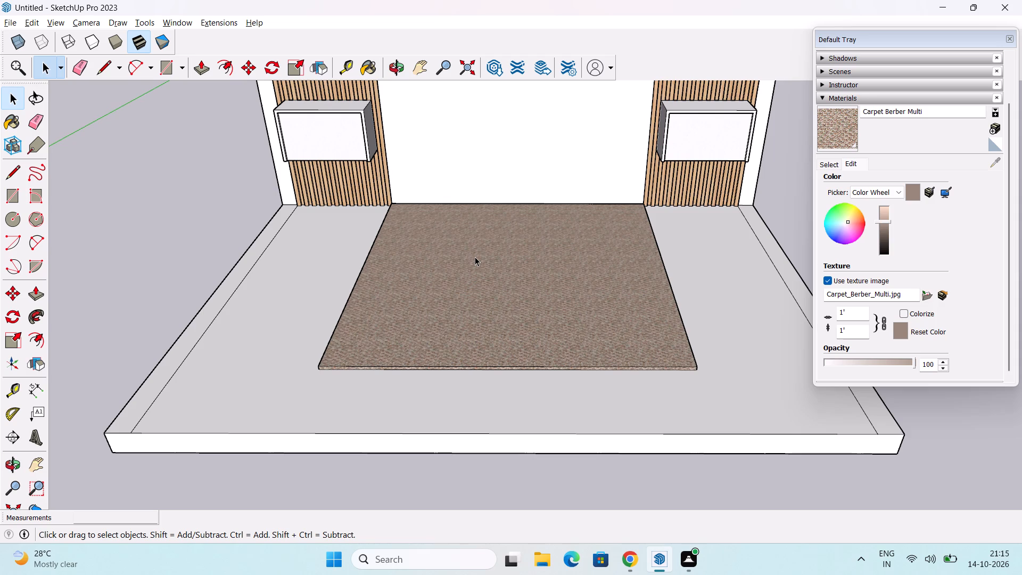
{"action": "middle_click_drag", "start_coordinate": [391, 333], "coordinate": [401, 326]}
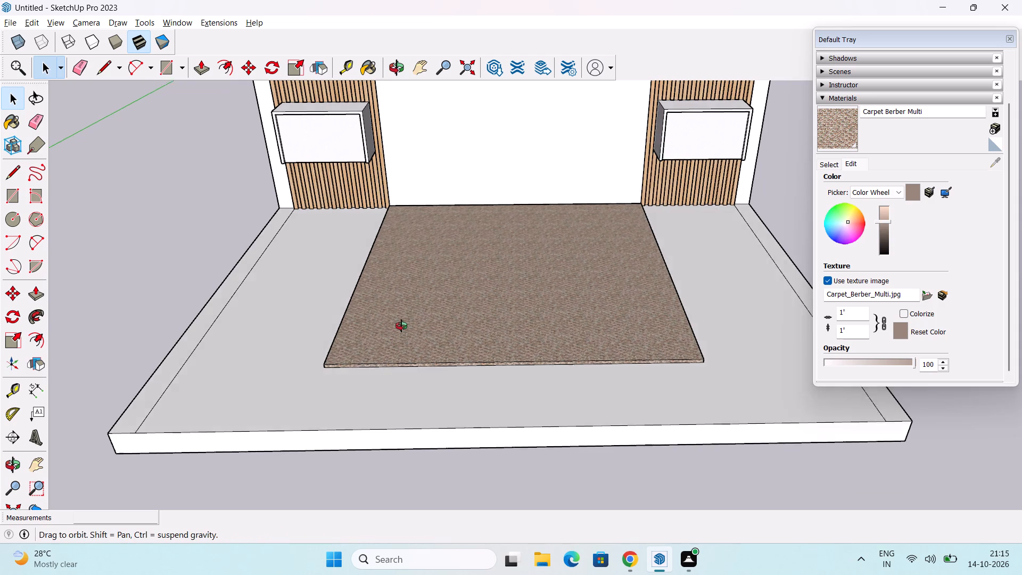
{"action": "middle_click_drag", "start_coordinate": [401, 326], "coordinate": [401, 361]}
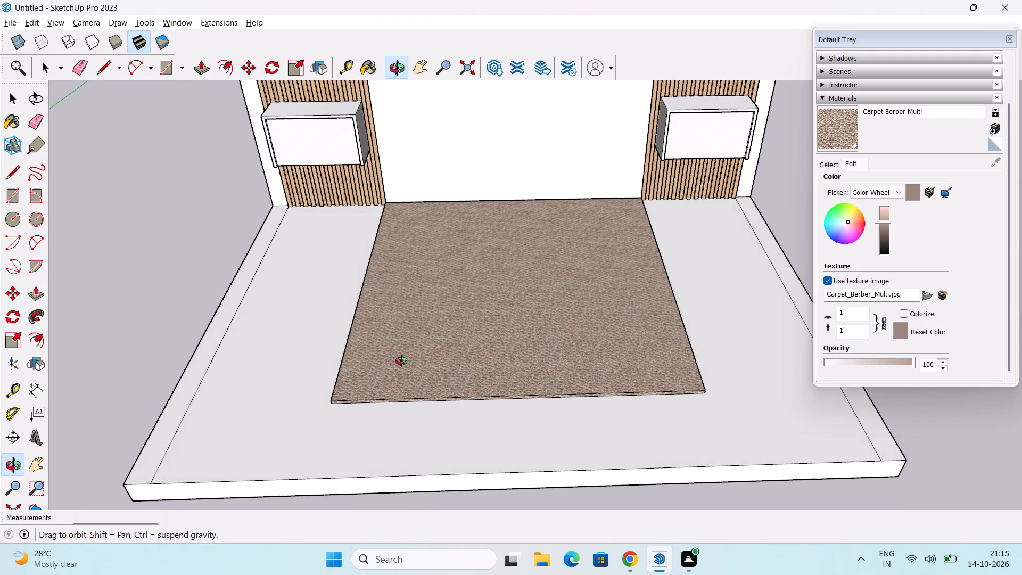
{"action": "middle_click_drag", "start_coordinate": [401, 361], "coordinate": [372, 413]}
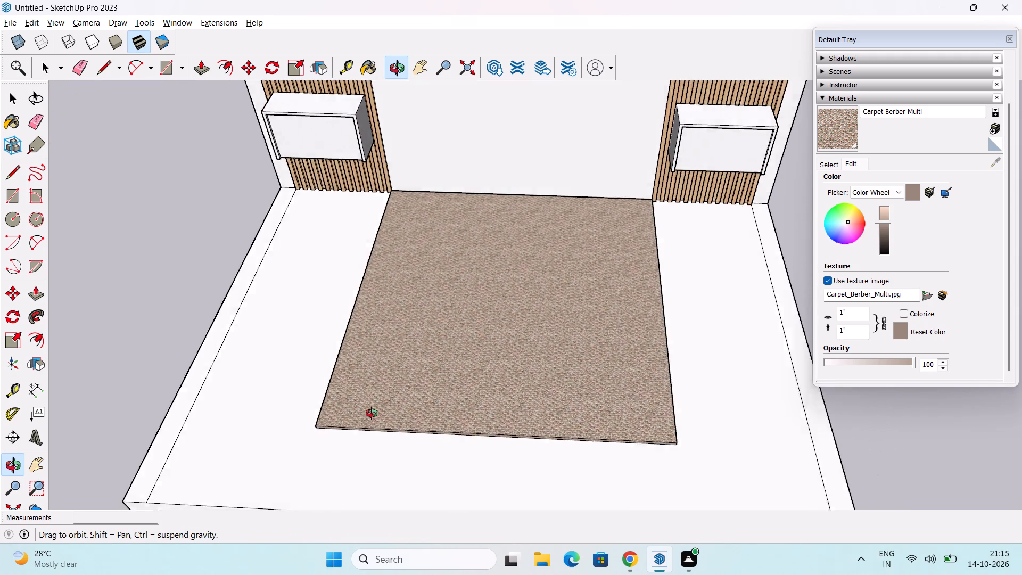
{"action": "middle_click_drag", "start_coordinate": [372, 413], "coordinate": [384, 388]}
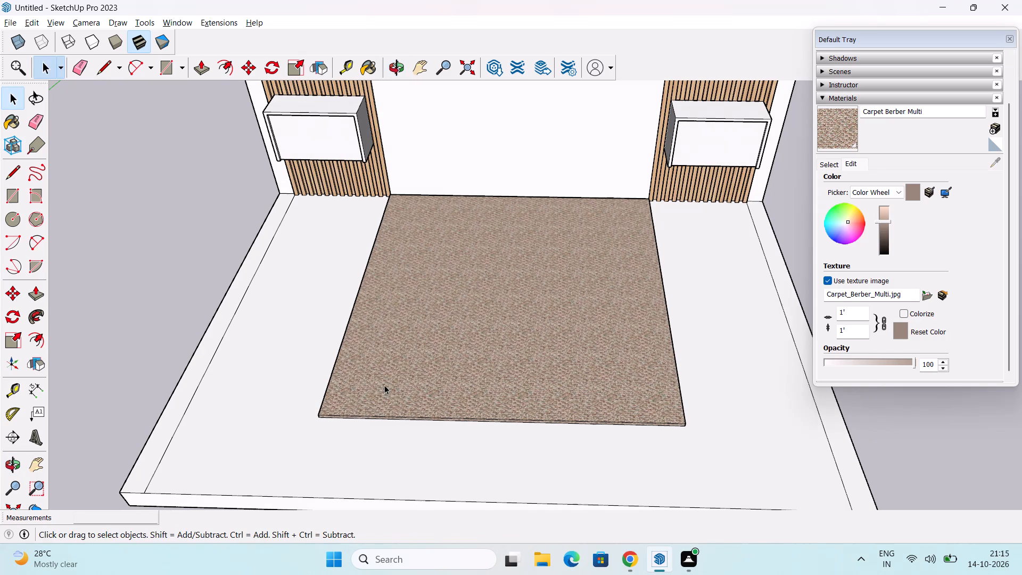
Switch to Chrome and open the 3D Warehouse site from a Google search for "sketchup 3d warehouse".
{"action": "key", "text": "alt+Tab"}
{"action": "key", "text": "alt+Tab"}
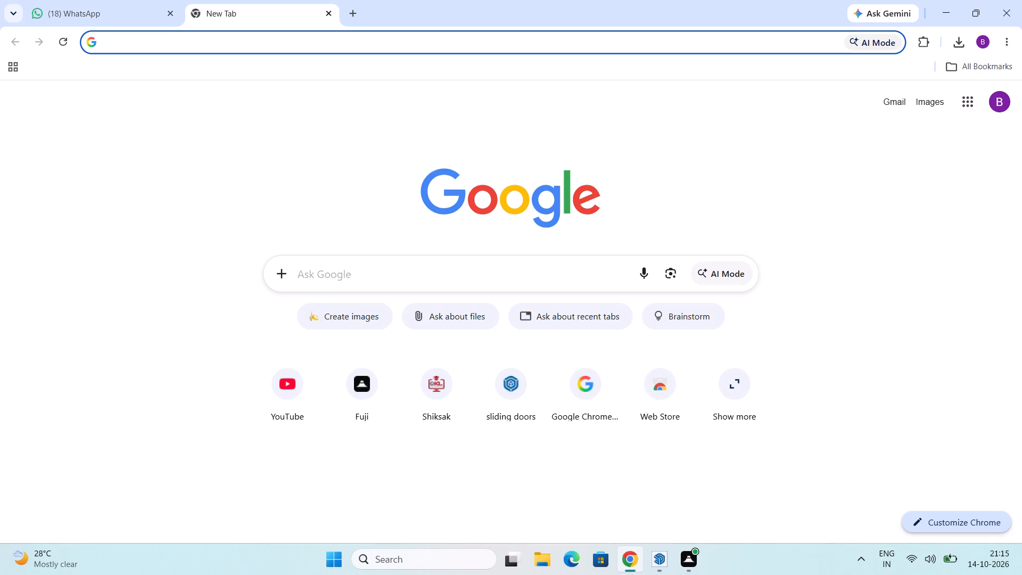
{"action": "left_click", "coordinate": [282, 49]}
{"action": "left_click", "coordinate": [156, 97]}
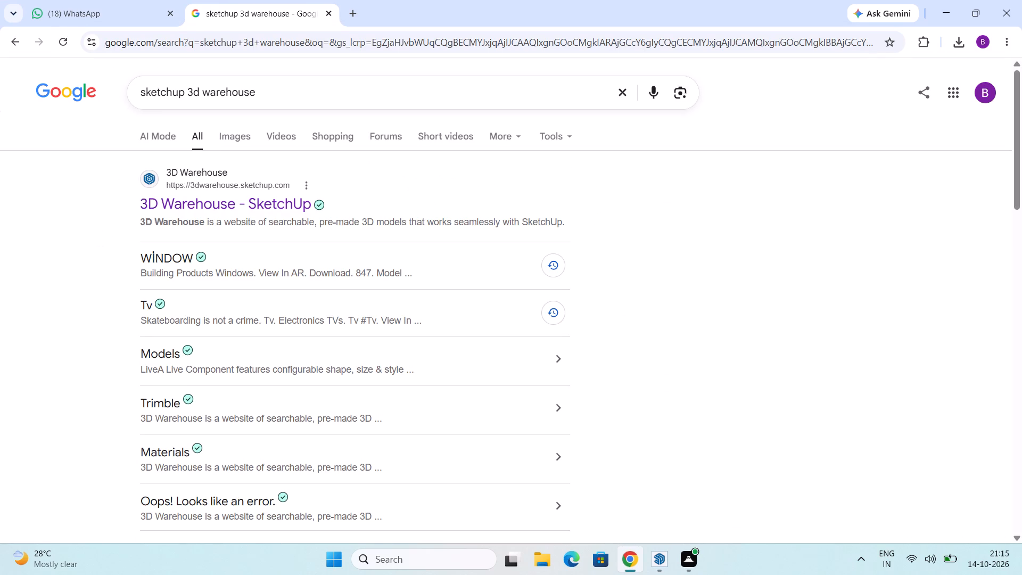
{"action": "double_click", "coordinate": [219, 207]}
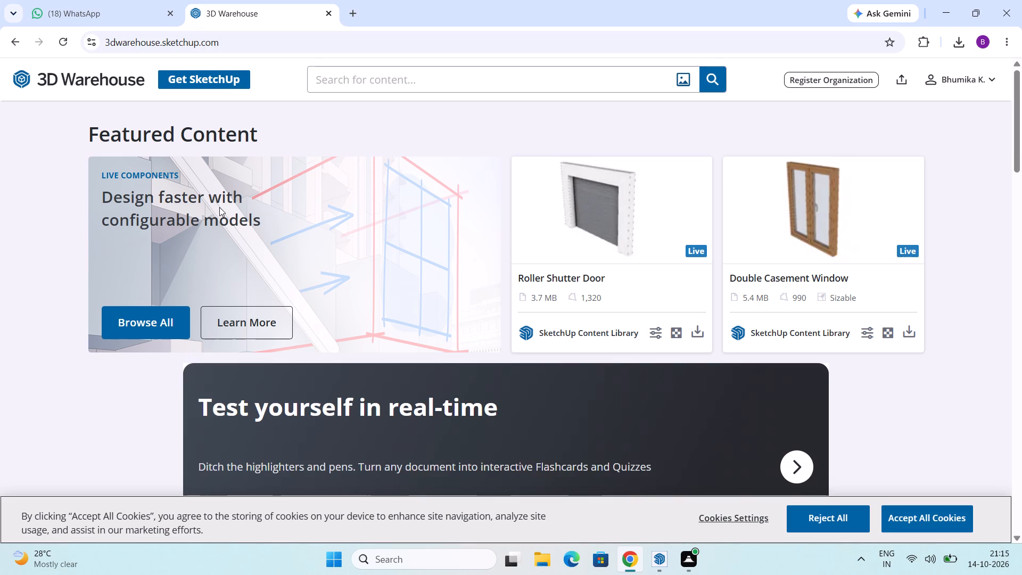
Search 3D Warehouse for "BEDS".
{"action": "scroll", "coordinate": [482, 253], "scroll_direction": "down", "scroll_amount": 2}
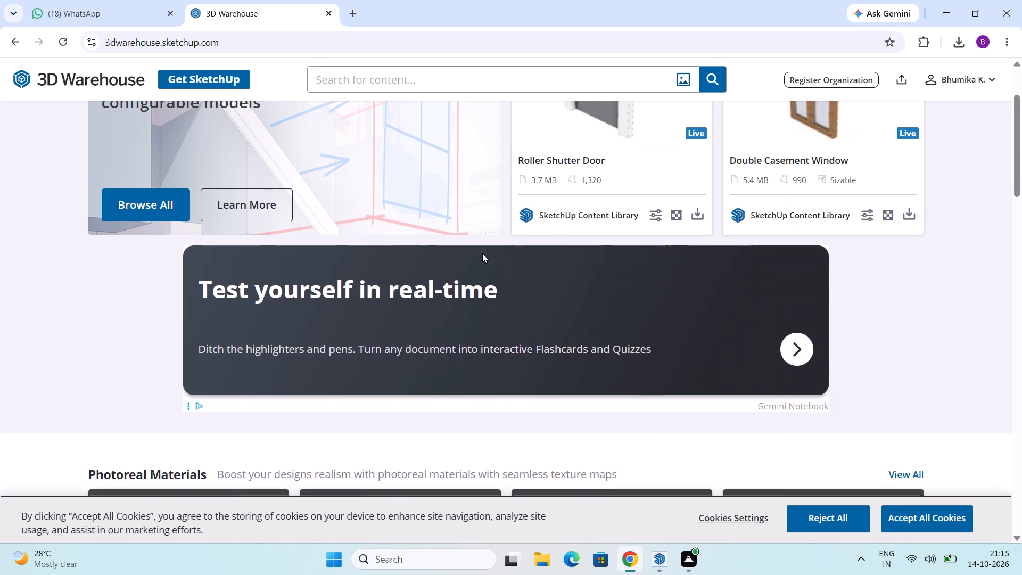
{"action": "scroll", "coordinate": [502, 249], "scroll_direction": "down", "scroll_amount": 5}
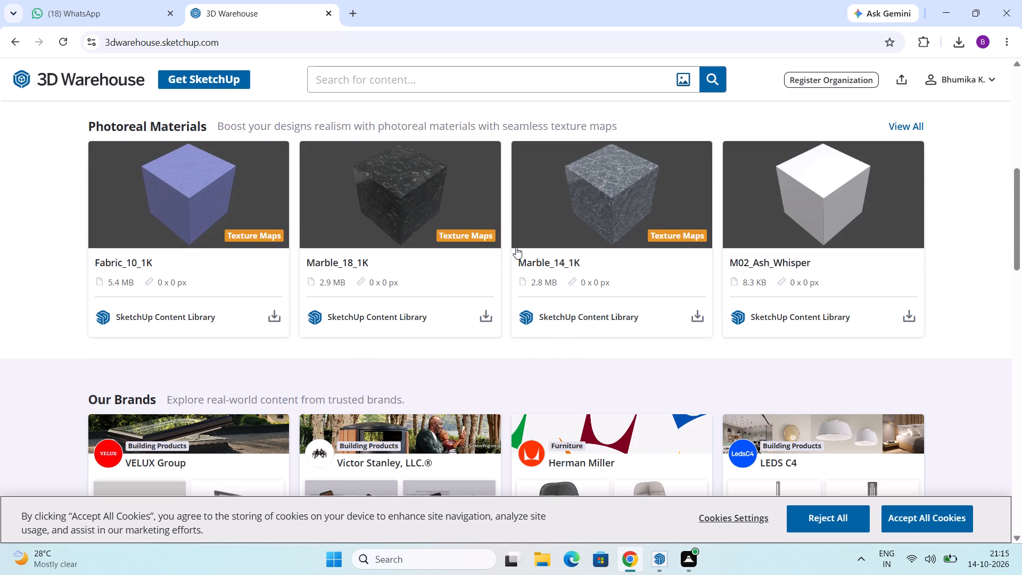
{"action": "scroll", "coordinate": [516, 248], "scroll_direction": "down", "scroll_amount": 2}
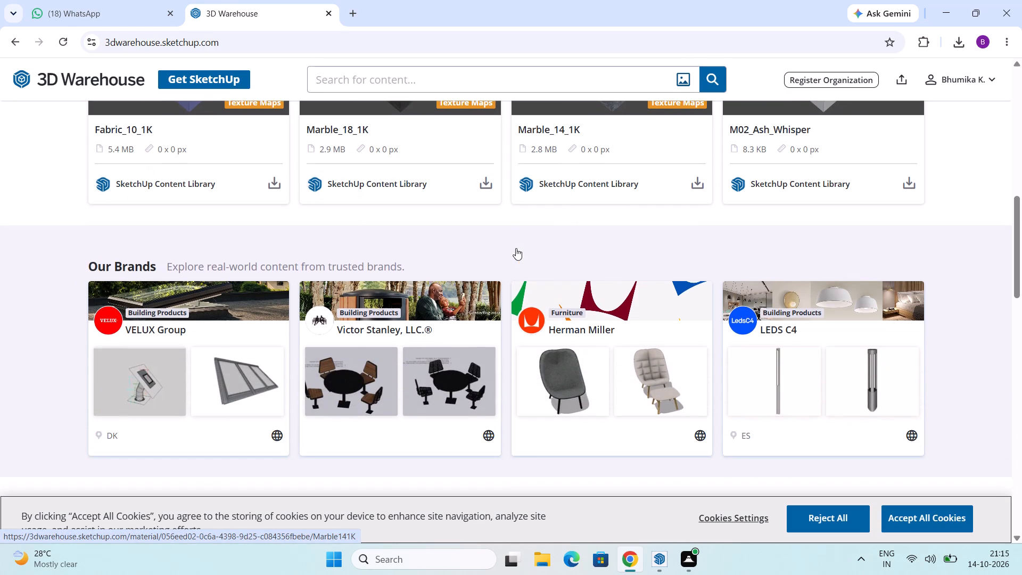
{"action": "scroll", "coordinate": [516, 248], "scroll_direction": "up", "scroll_amount": 4}
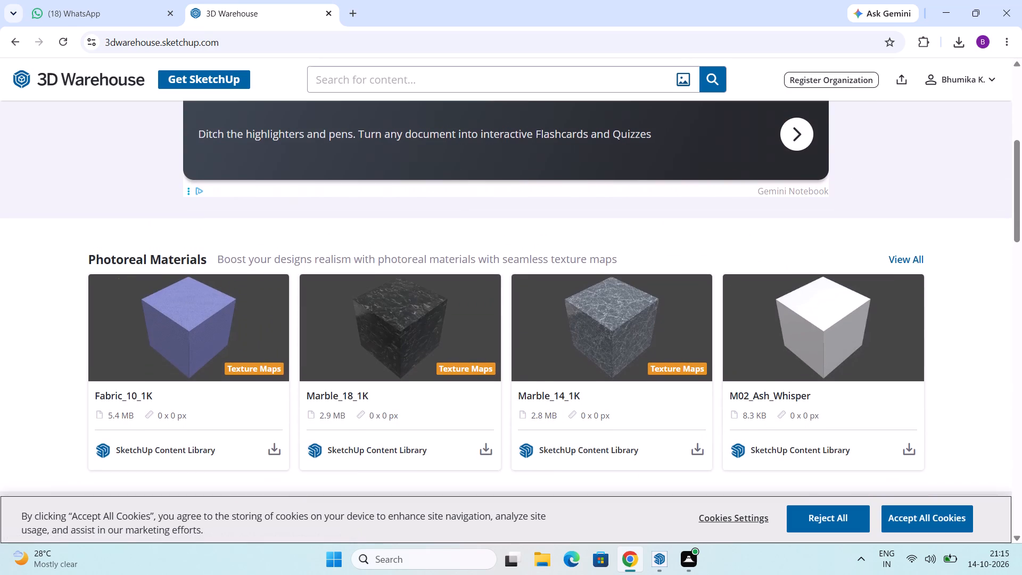
{"action": "left_click", "coordinate": [409, 79]}
{"action": "type", "text": "BEDS"}
{"action": "key", "text": "Return"}
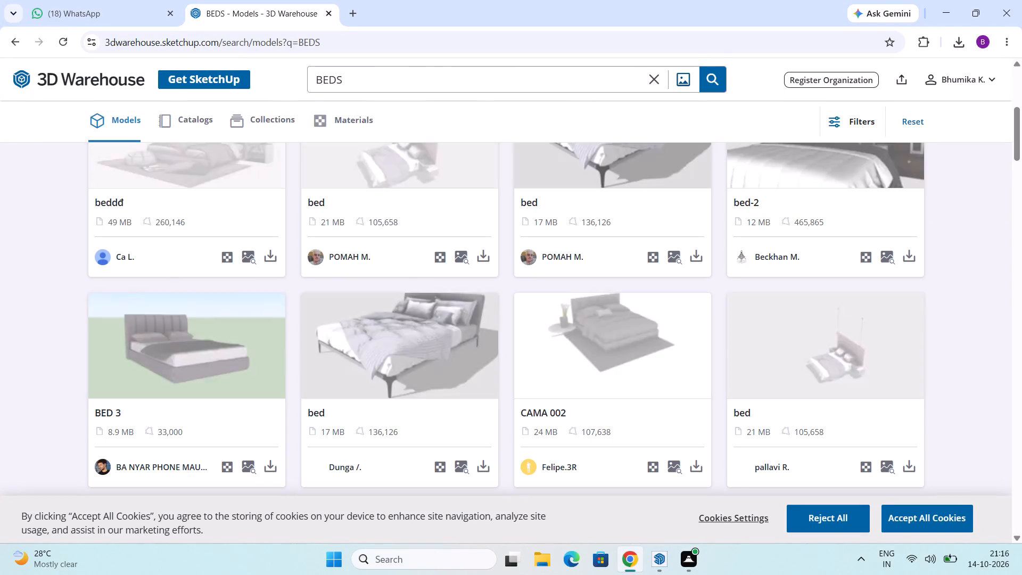
Browse the bed models and download the 2.4 MB beige upholstered bed with a draped blanket as a SketchUp file.
{"action": "scroll", "coordinate": [721, 356], "scroll_direction": "up", "scroll_amount": 3}
{"action": "scroll", "coordinate": [512, 335], "scroll_direction": "up", "scroll_amount": 2}
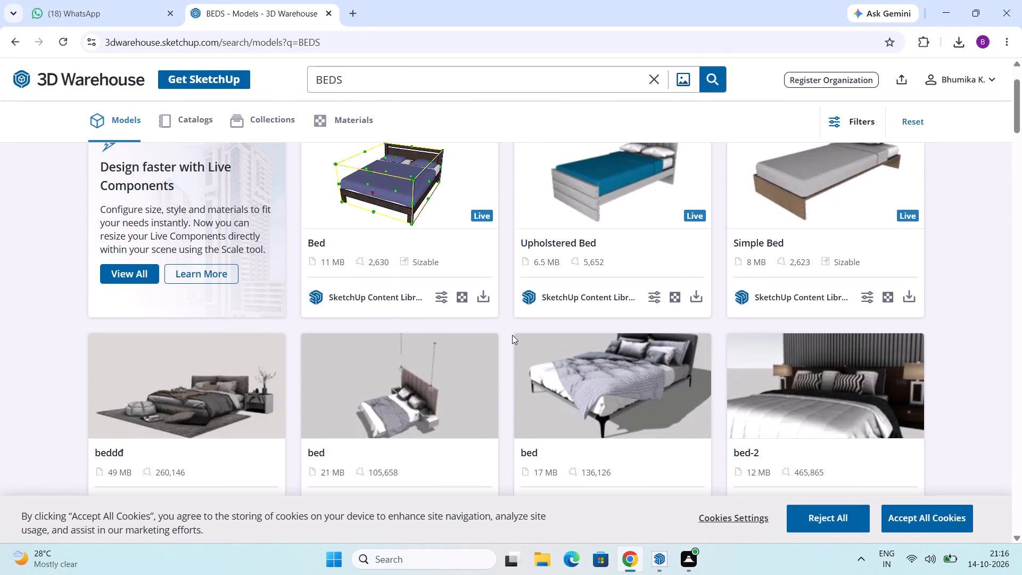
{"action": "scroll", "coordinate": [516, 333], "scroll_direction": "down", "scroll_amount": 6}
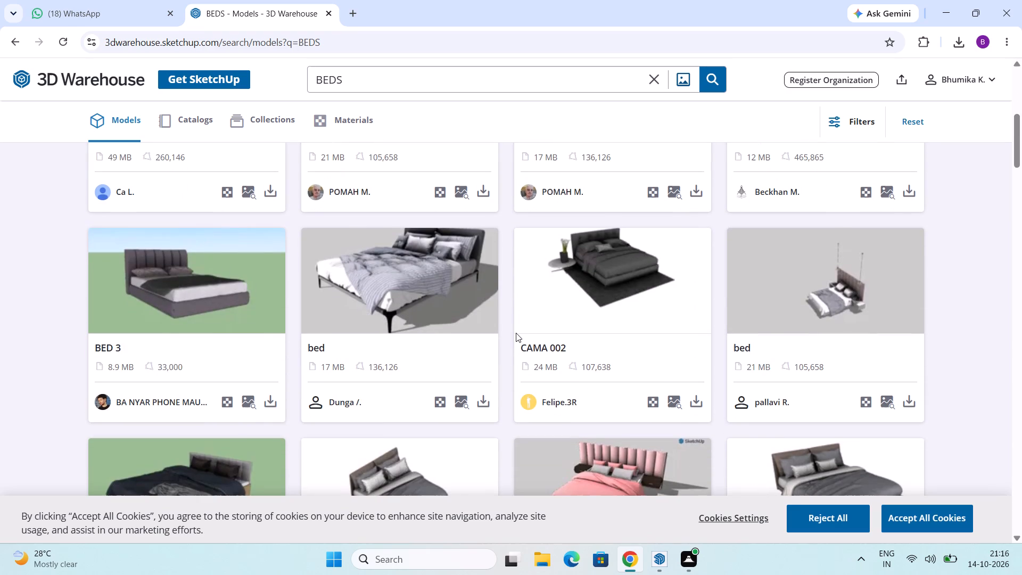
{"action": "scroll", "coordinate": [516, 333], "scroll_direction": "down", "scroll_amount": 5}
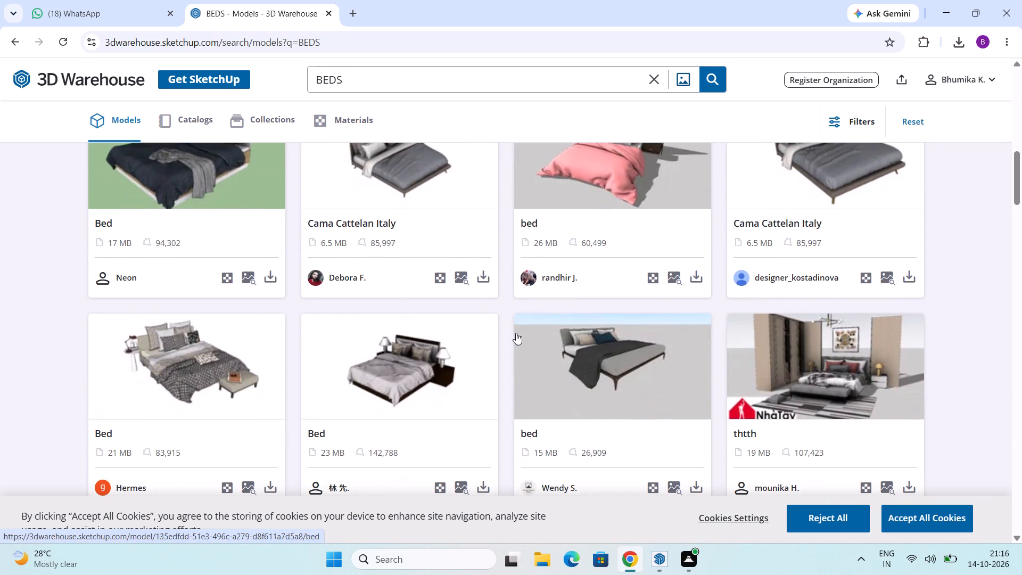
{"action": "scroll", "coordinate": [516, 333], "scroll_direction": "down", "scroll_amount": 5}
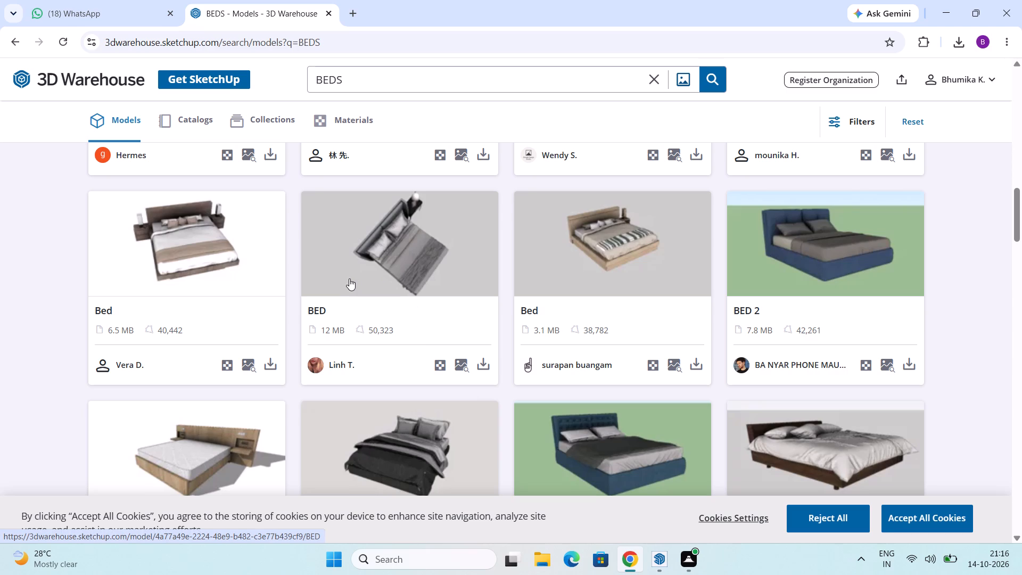
{"action": "scroll", "coordinate": [349, 275], "scroll_direction": "down", "scroll_amount": 3}
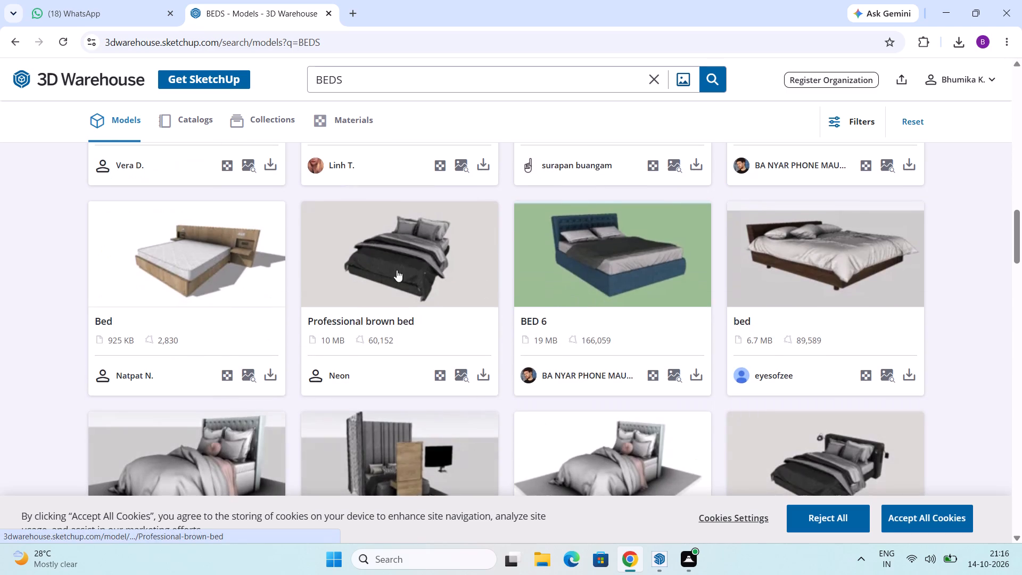
{"action": "scroll", "coordinate": [547, 332], "scroll_direction": "down", "scroll_amount": 2}
{"action": "scroll", "coordinate": [559, 325], "scroll_direction": "up", "scroll_amount": 3}
{"action": "scroll", "coordinate": [561, 324], "scroll_direction": "down", "scroll_amount": 3}
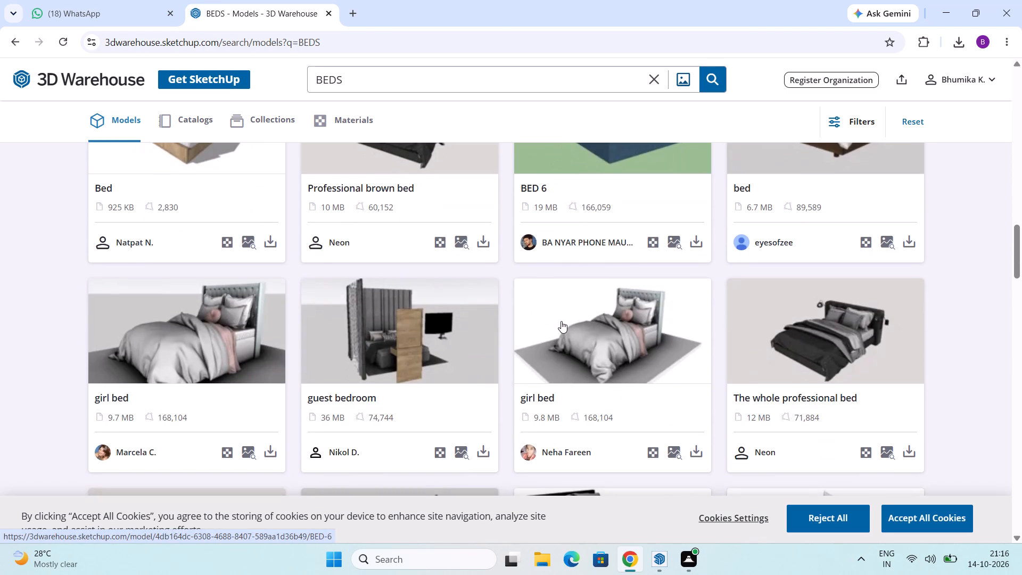
{"action": "scroll", "coordinate": [561, 321], "scroll_direction": "down", "scroll_amount": 3}
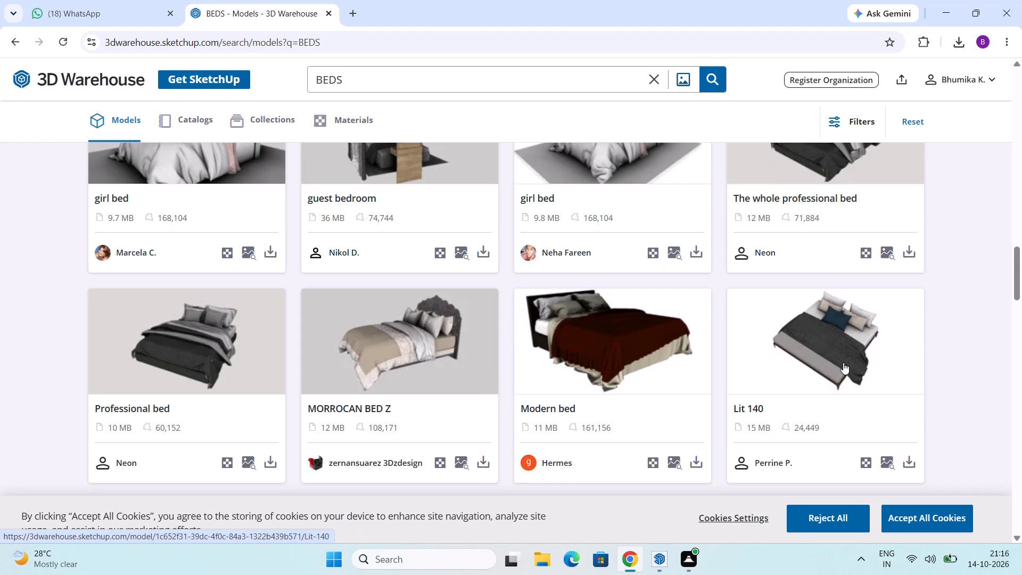
{"action": "scroll", "coordinate": [769, 340], "scroll_direction": "down", "scroll_amount": 3}
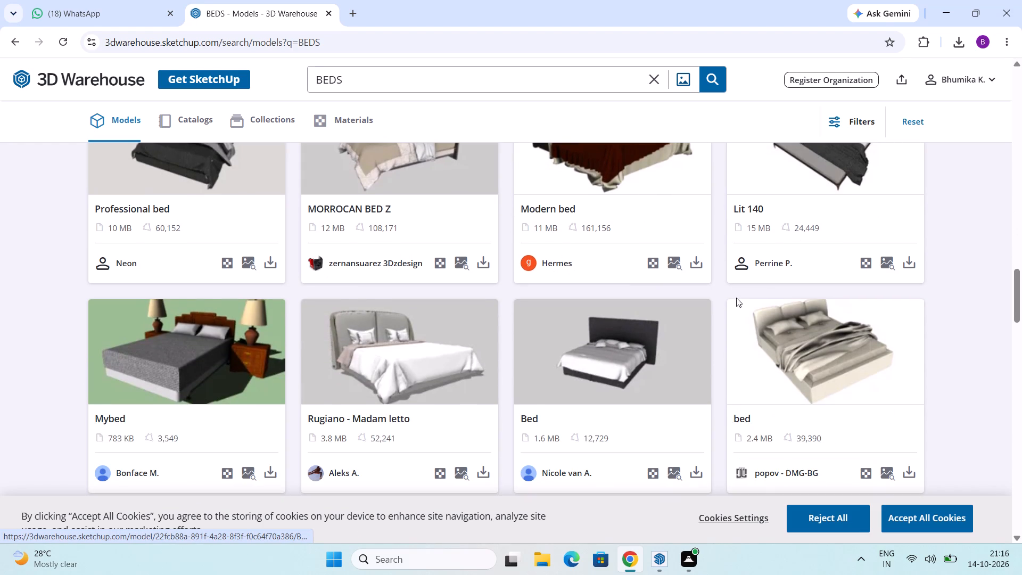
{"action": "scroll", "coordinate": [736, 299], "scroll_direction": "down", "scroll_amount": 2}
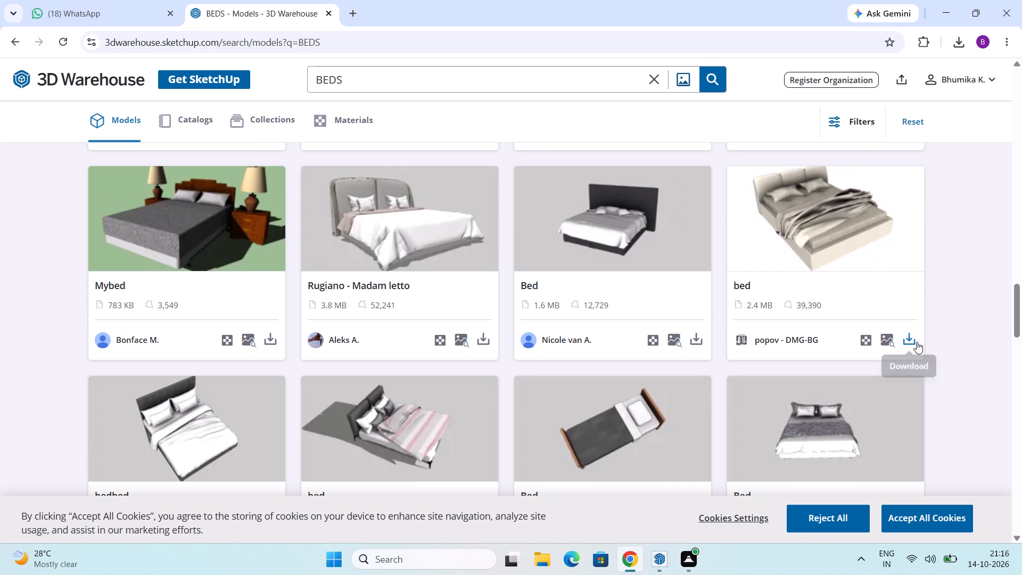
{"action": "left_click", "coordinate": [912, 337]}
{"action": "left_click", "coordinate": [852, 365]}
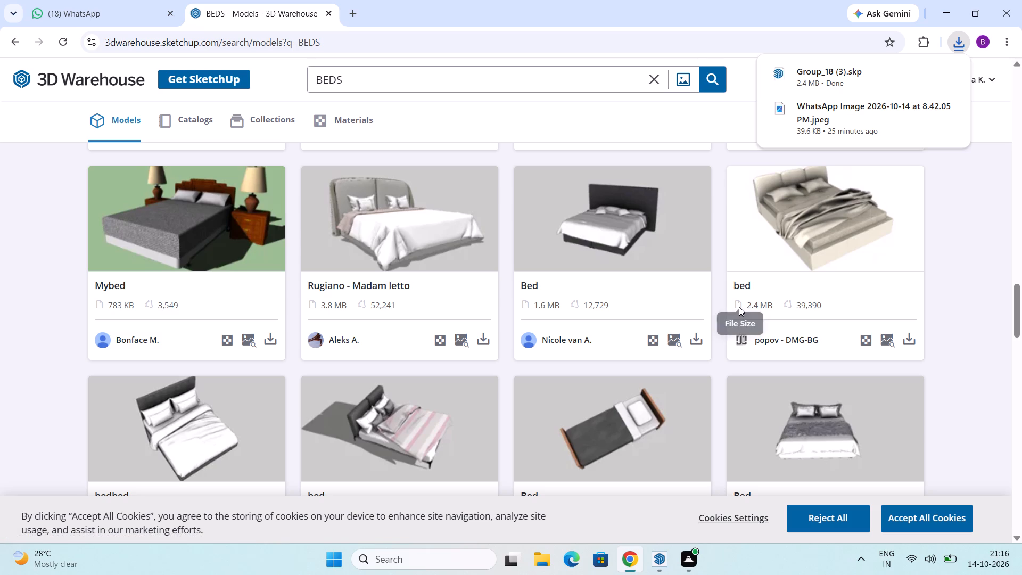
Back in SketchUp, import Group_18 (3) from Downloads and place the bed at the carpet's front-left corner.
{"action": "key", "text": "alt+Tab"}
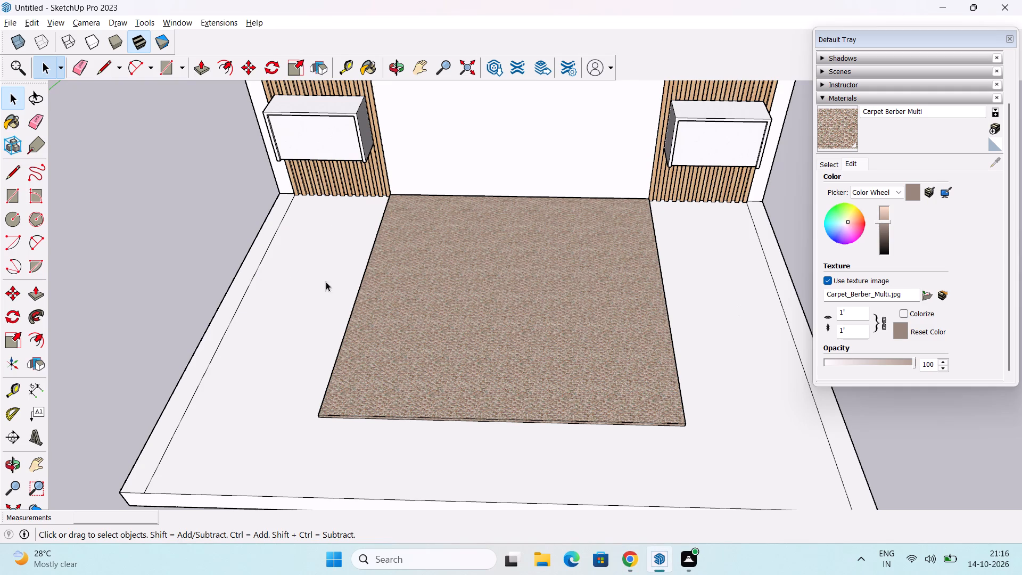
{"action": "left_click", "coordinate": [7, 25]}
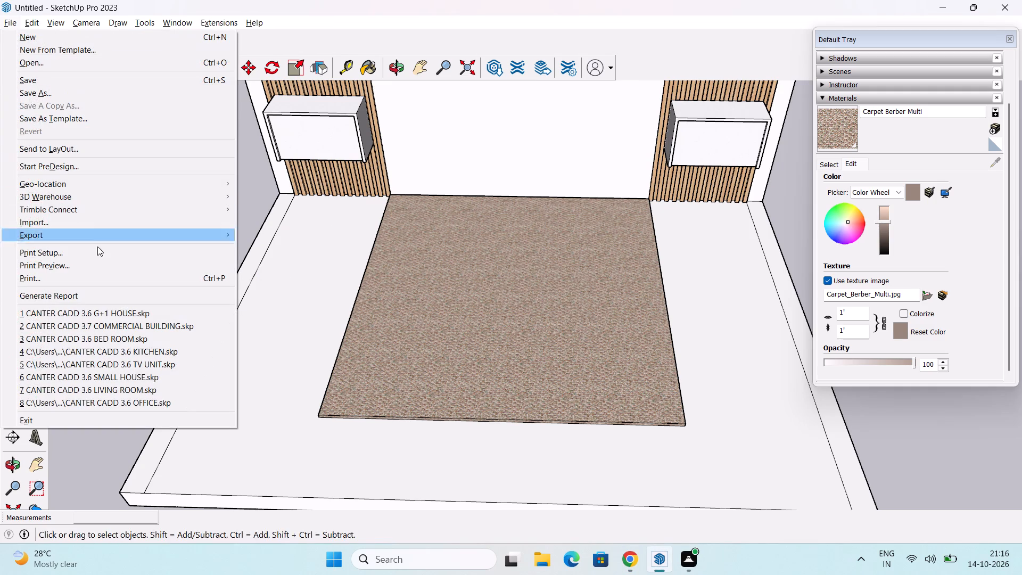
{"action": "left_click", "coordinate": [129, 223]}
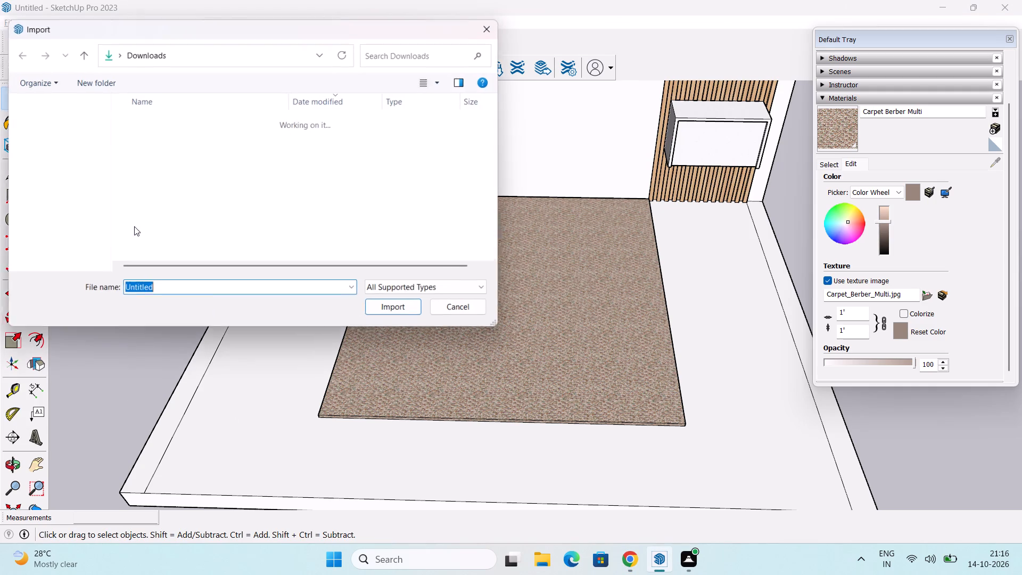
{"action": "left_click", "coordinate": [190, 136]}
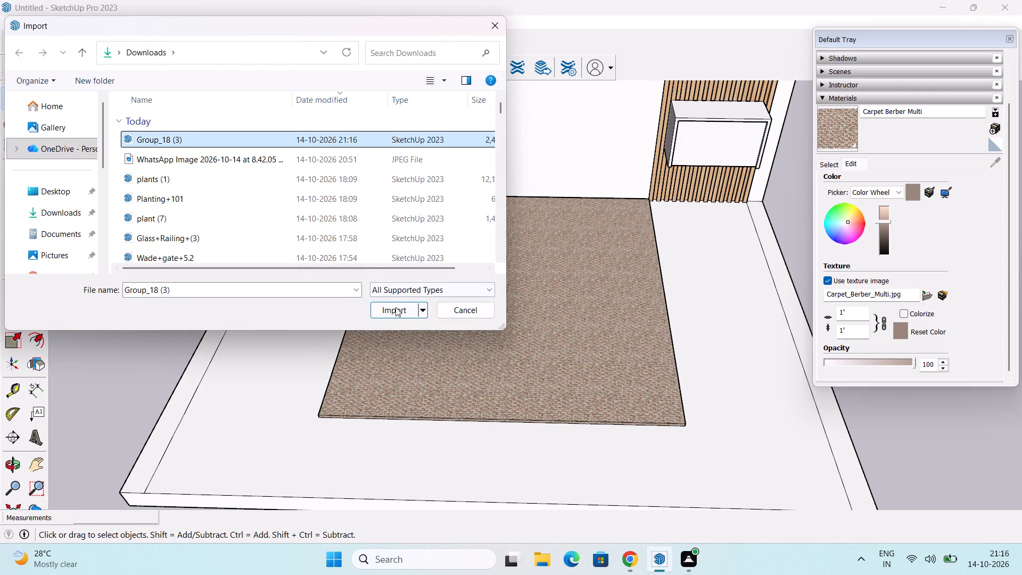
{"action": "left_click", "coordinate": [395, 307]}
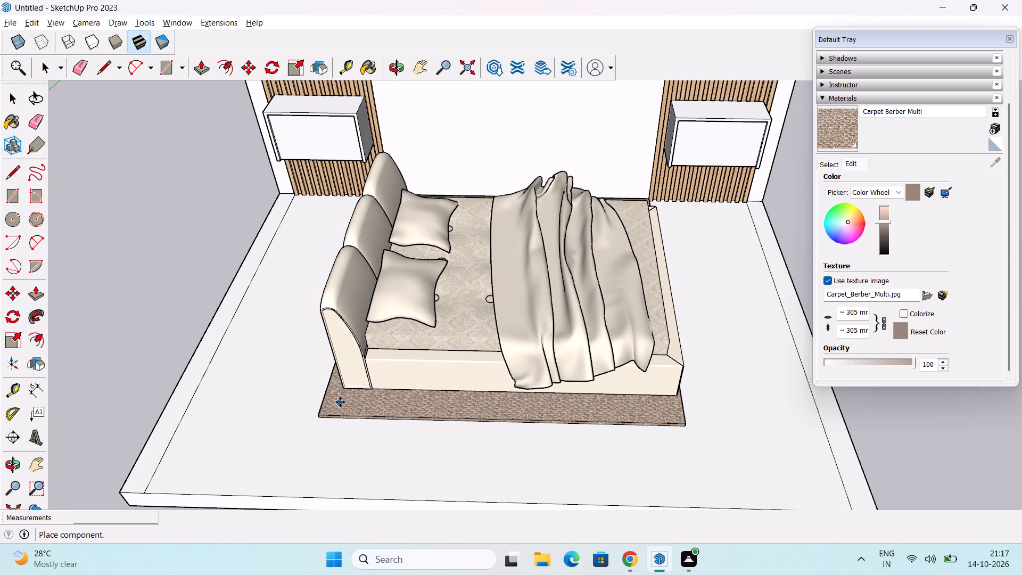
{"action": "left_click", "coordinate": [334, 402]}
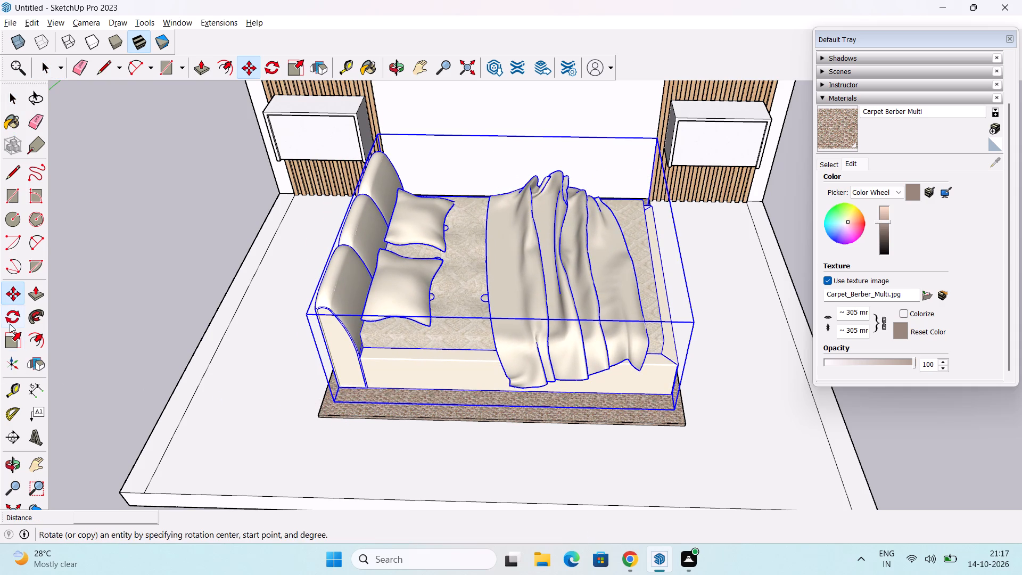
Rotate the imported bed 90 degrees about its placement corner so the headboard is parallel to the back wall.
{"action": "left_click", "coordinate": [10, 317]}
{"action": "left_click", "coordinate": [331, 408]}
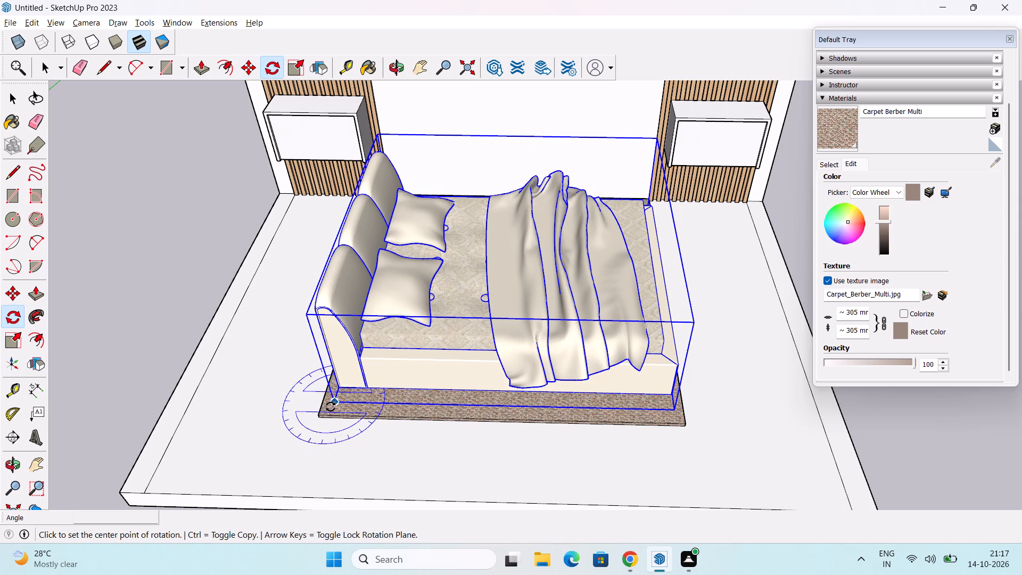
{"action": "left_click", "coordinate": [281, 387]}
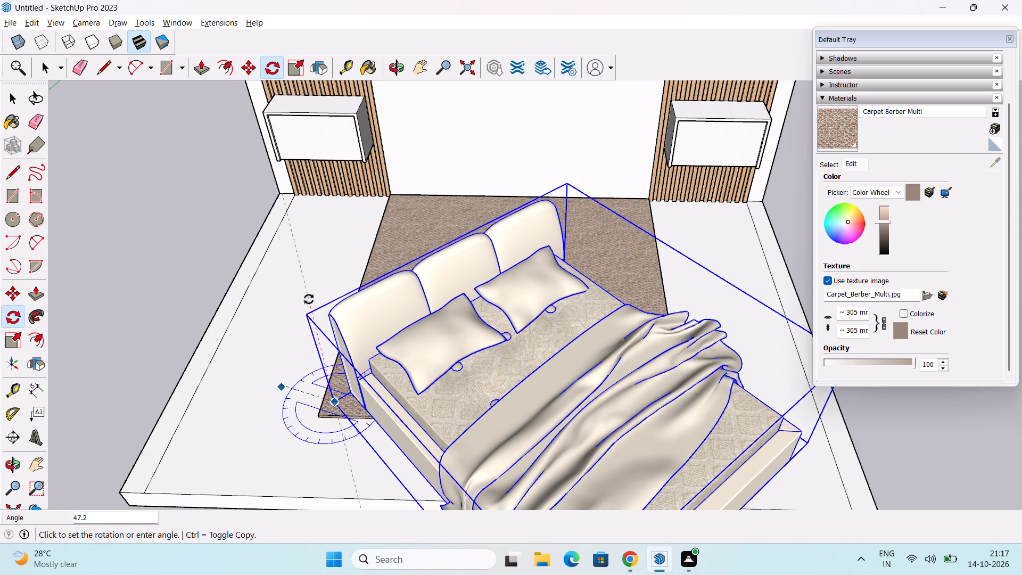
{"action": "type", "text": "90"}
{"action": "key", "text": "Return"}
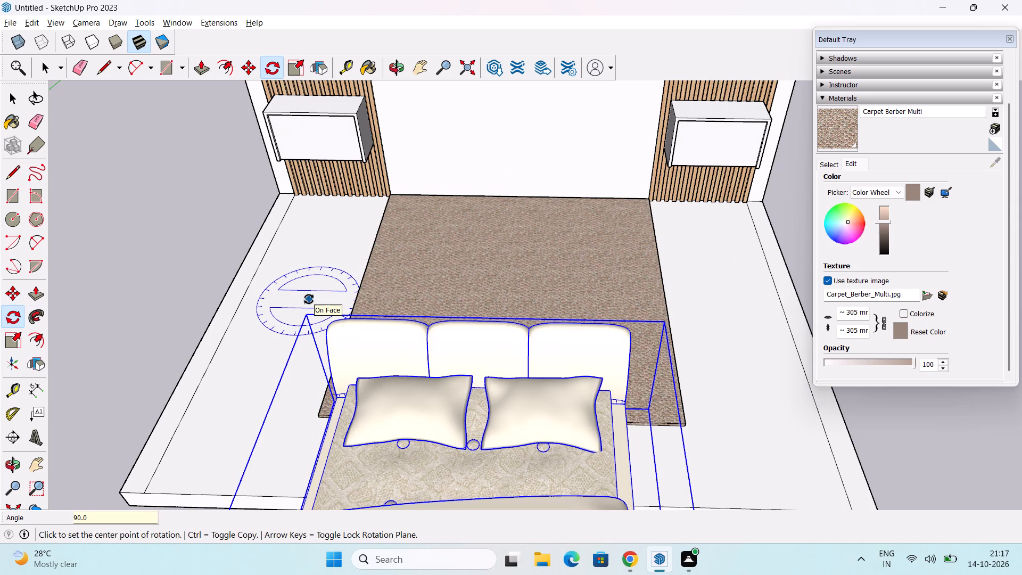
{"action": "scroll", "coordinate": [309, 299], "scroll_direction": "down", "scroll_amount": 4}
{"action": "middle_click_drag", "start_coordinate": [390, 342], "coordinate": [182, 285]}
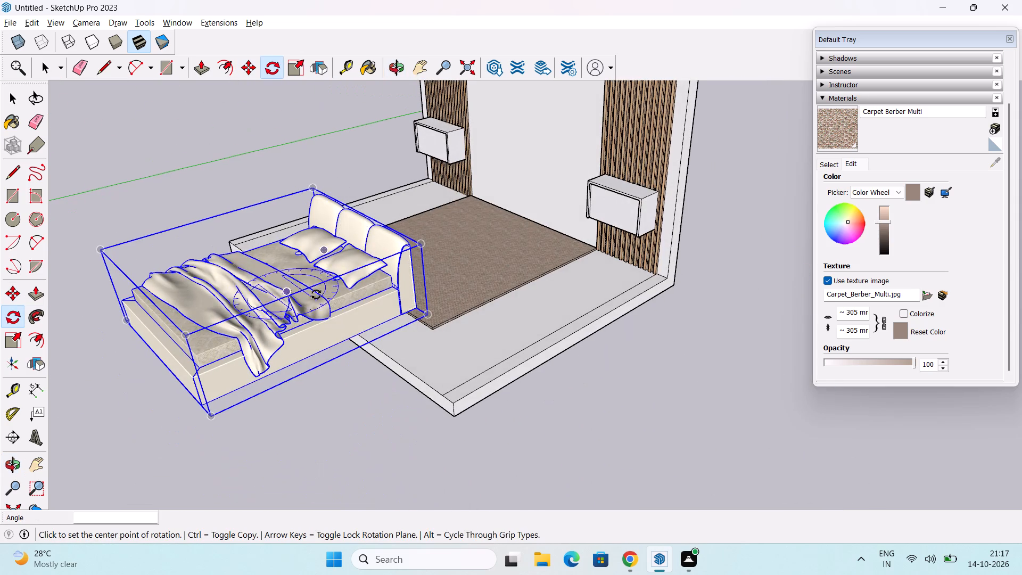
{"action": "key", "text": "v"}
{"action": "scroll", "coordinate": [421, 311], "scroll_direction": "up", "scroll_amount": 5}
{"action": "key", "text": "space"}
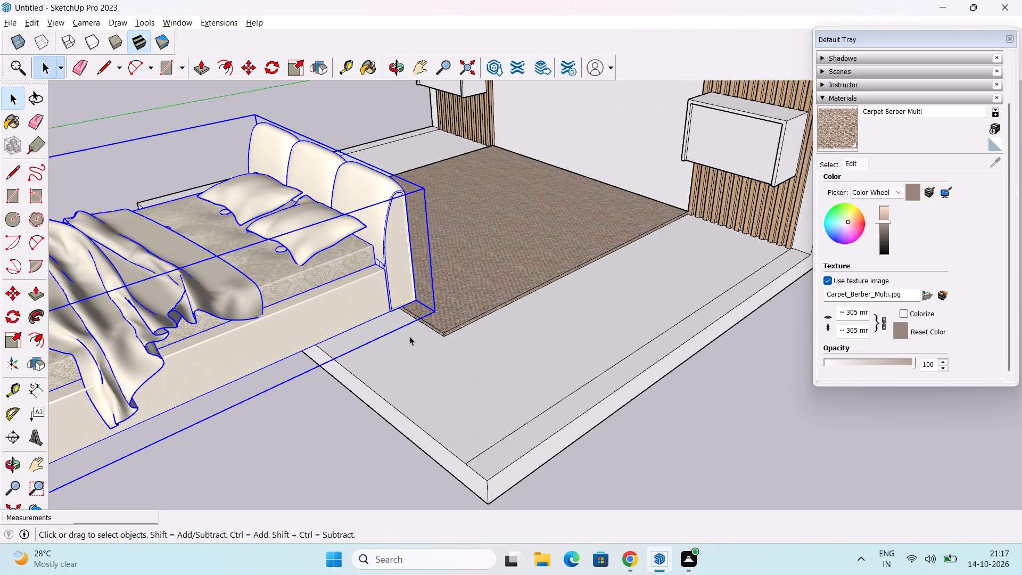
Move the bed by its headboard's bottom corner onto the carpet's back corner against the wall.
{"action": "middle_click_drag", "start_coordinate": [409, 336], "coordinate": [363, 341]}
{"action": "key", "text": "m"}
{"action": "scroll", "coordinate": [386, 306], "scroll_direction": "up", "scroll_amount": 4}
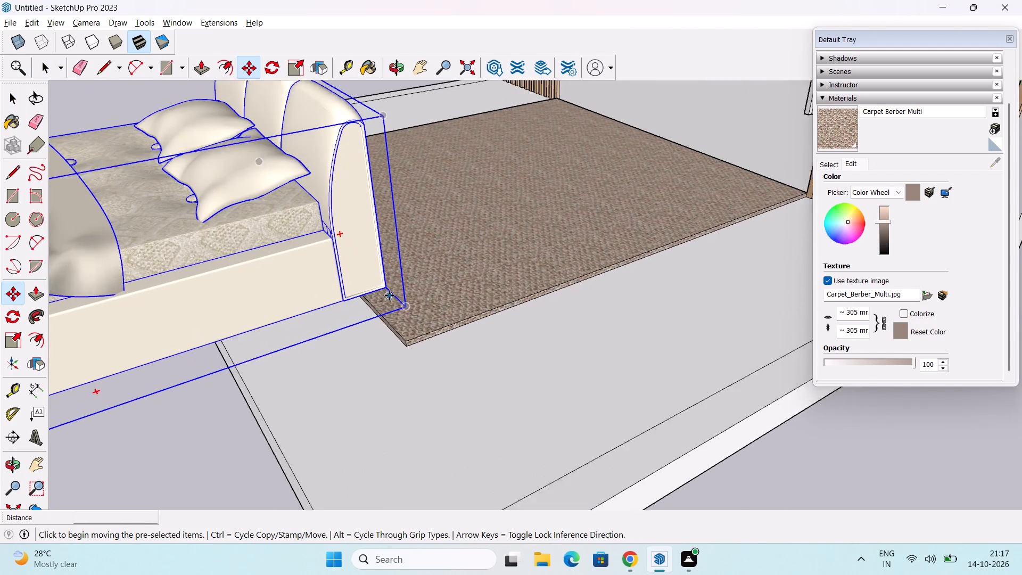
{"action": "scroll", "coordinate": [389, 295], "scroll_direction": "up", "scroll_amount": 1}
{"action": "left_click", "coordinate": [387, 288]}
{"action": "middle_click_drag", "start_coordinate": [496, 248], "coordinate": [568, 287]}
{"action": "middle_click_drag", "start_coordinate": [568, 287], "coordinate": [493, 401], "text": "shift"}
{"action": "middle_click_drag", "start_coordinate": [521, 351], "coordinate": [582, 320]}
{"action": "scroll", "coordinate": [699, 223], "scroll_direction": "up", "scroll_amount": 3}
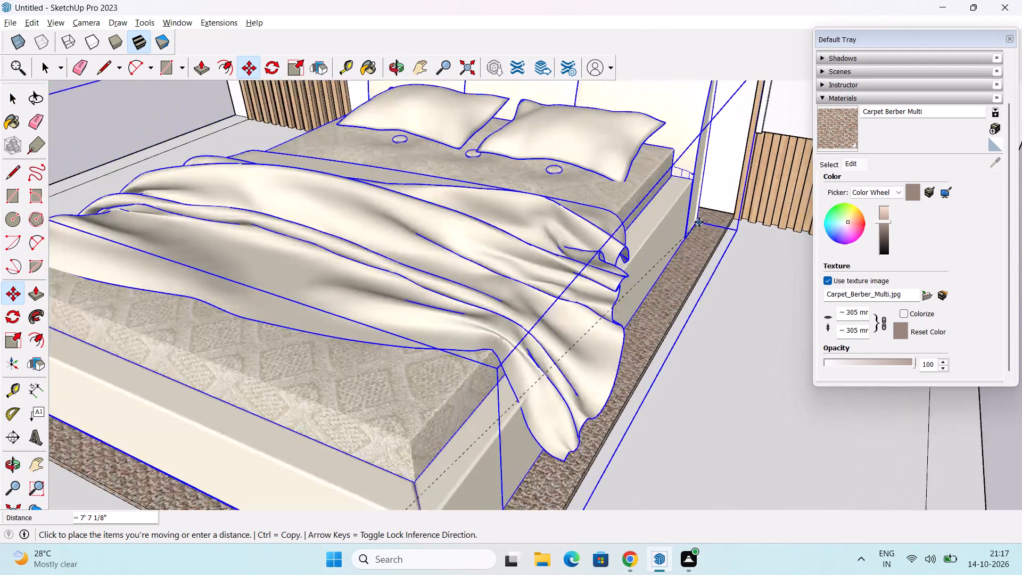
{"action": "scroll", "coordinate": [699, 222], "scroll_direction": "up", "scroll_amount": 9}
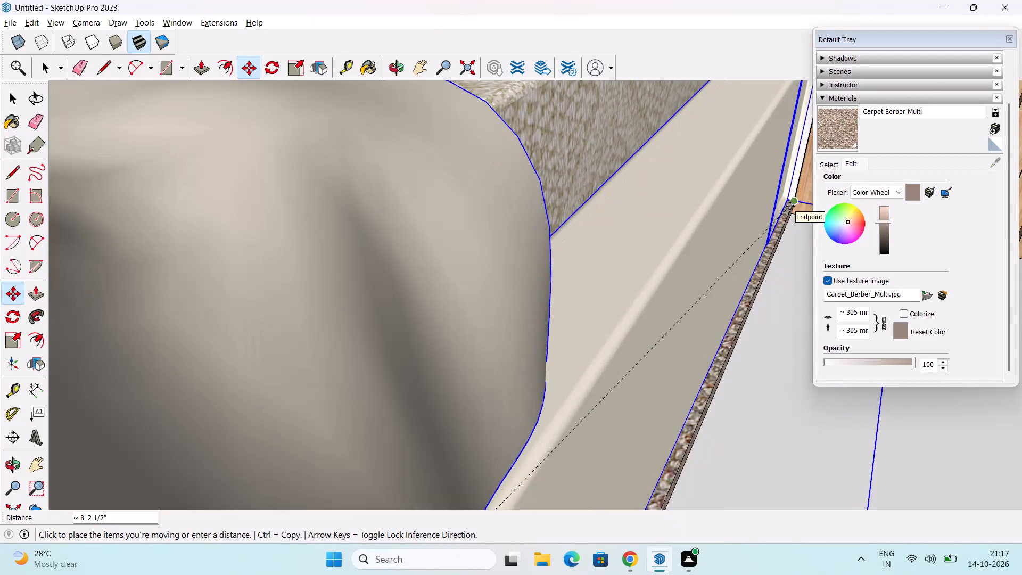
{"action": "left_click", "coordinate": [790, 206]}
Scale the bed's width along the green axis by about 1.3, stretching it toward the carpet's opposite long edge.
{"action": "scroll", "coordinate": [790, 206], "scroll_direction": "down", "scroll_amount": 20}
{"action": "scroll", "coordinate": [790, 206], "scroll_direction": "down", "scroll_amount": 1}
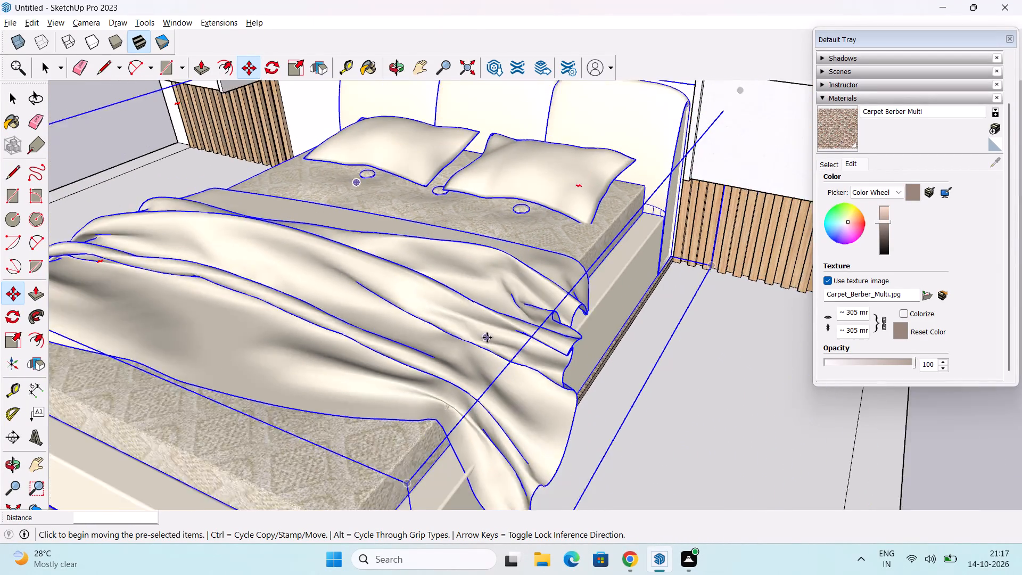
{"action": "middle_click_drag", "start_coordinate": [436, 336], "coordinate": [609, 289]}
{"action": "scroll", "coordinate": [607, 289], "scroll_direction": "down", "scroll_amount": 7}
{"action": "middle_click_drag", "start_coordinate": [430, 285], "coordinate": [449, 372]}
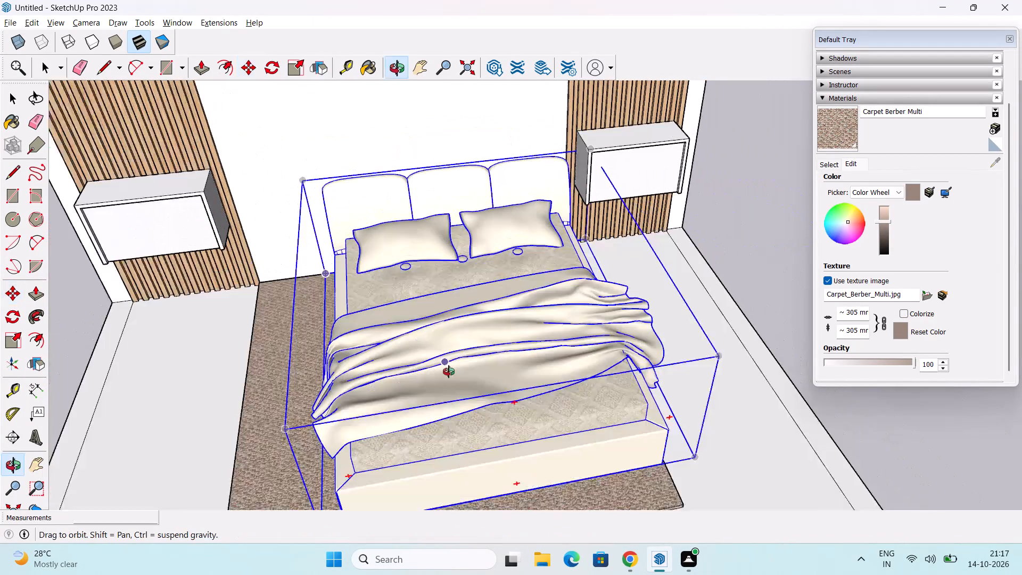
{"action": "middle_click_drag", "start_coordinate": [449, 372], "coordinate": [450, 374]}
{"action": "middle_click_drag", "start_coordinate": [485, 364], "coordinate": [399, 320]}
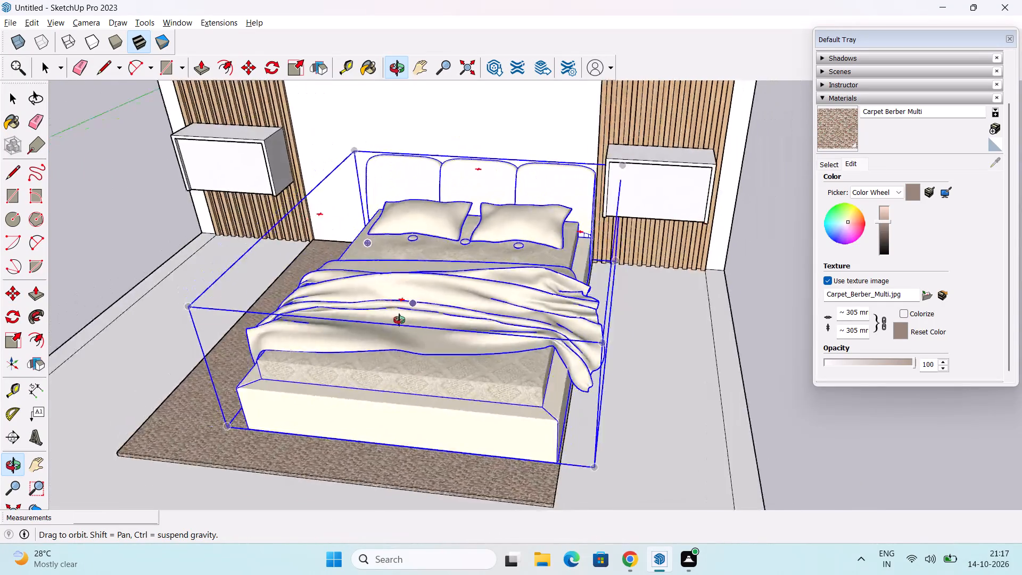
{"action": "middle_click_drag", "start_coordinate": [399, 320], "coordinate": [474, 328]}
{"action": "middle_click_drag", "start_coordinate": [392, 359], "coordinate": [388, 308], "text": "shift"}
{"action": "middle_click_drag", "start_coordinate": [356, 311], "coordinate": [414, 288]}
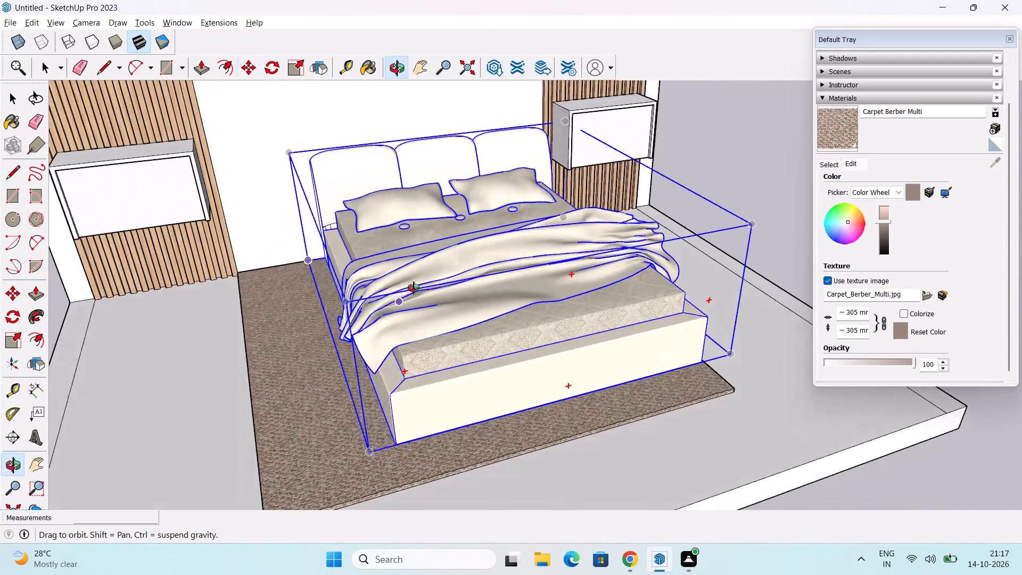
{"action": "middle_click_drag", "start_coordinate": [414, 288], "coordinate": [452, 306]}
{"action": "middle_click_drag", "start_coordinate": [408, 342], "coordinate": [416, 262], "text": "shift"}
{"action": "left_click", "coordinate": [10, 344]}
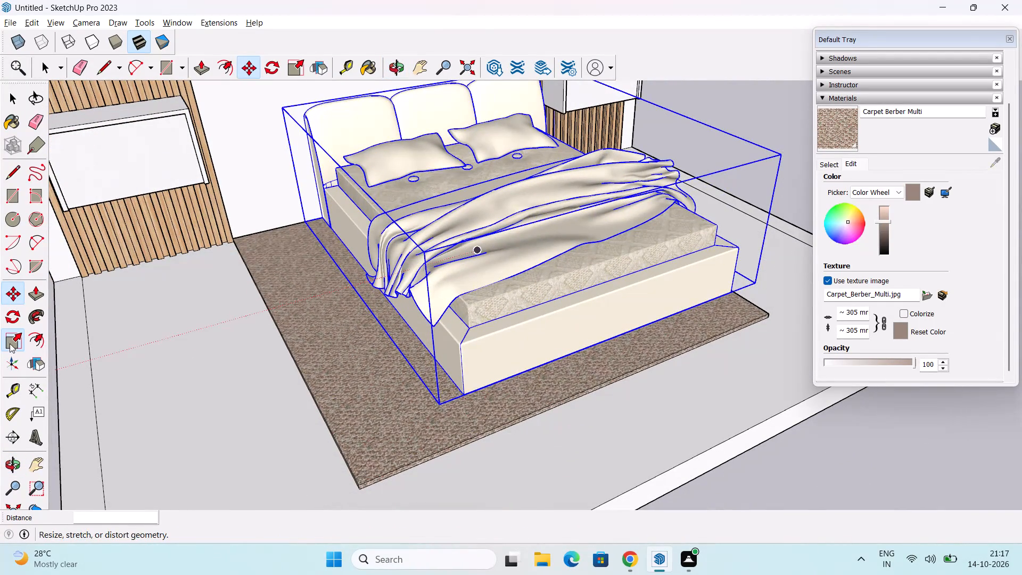
{"action": "middle_click_drag", "start_coordinate": [356, 280], "coordinate": [815, 385]}
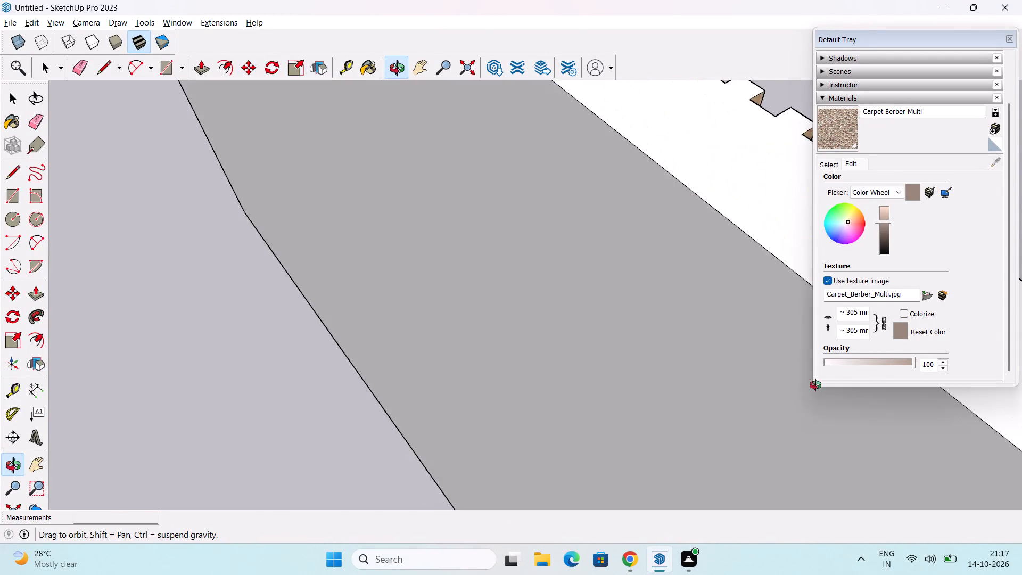
{"action": "middle_click_drag", "start_coordinate": [815, 385], "coordinate": [553, 362]}
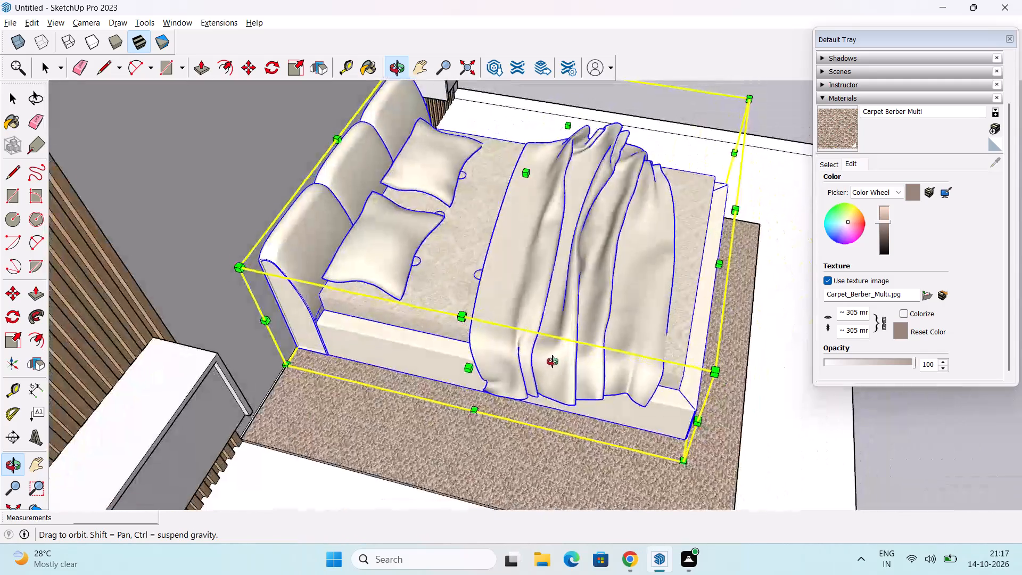
{"action": "middle_click_drag", "start_coordinate": [553, 362], "coordinate": [394, 367]}
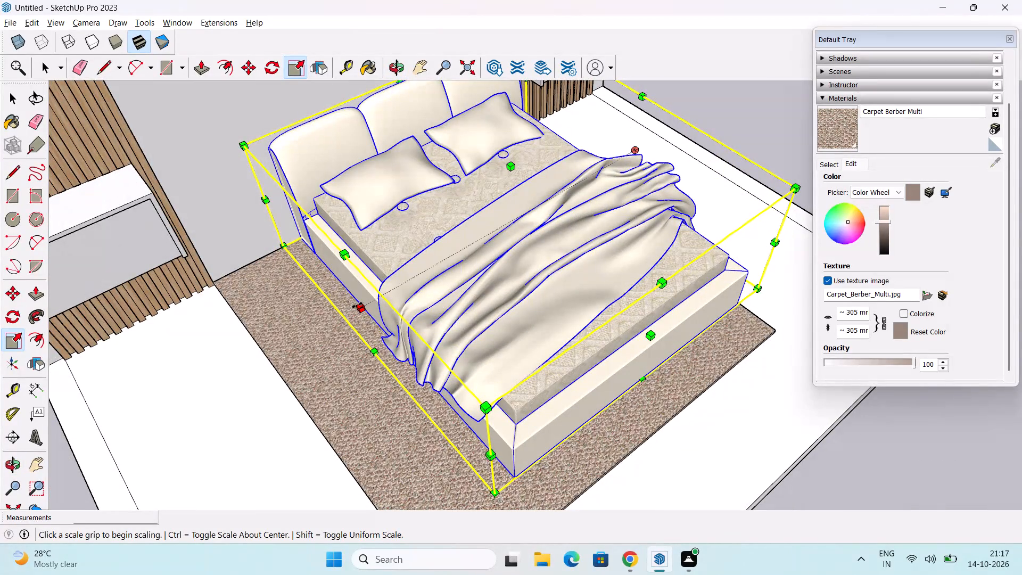
{"action": "left_click_drag", "start_coordinate": [357, 305], "coordinate": [275, 376]}
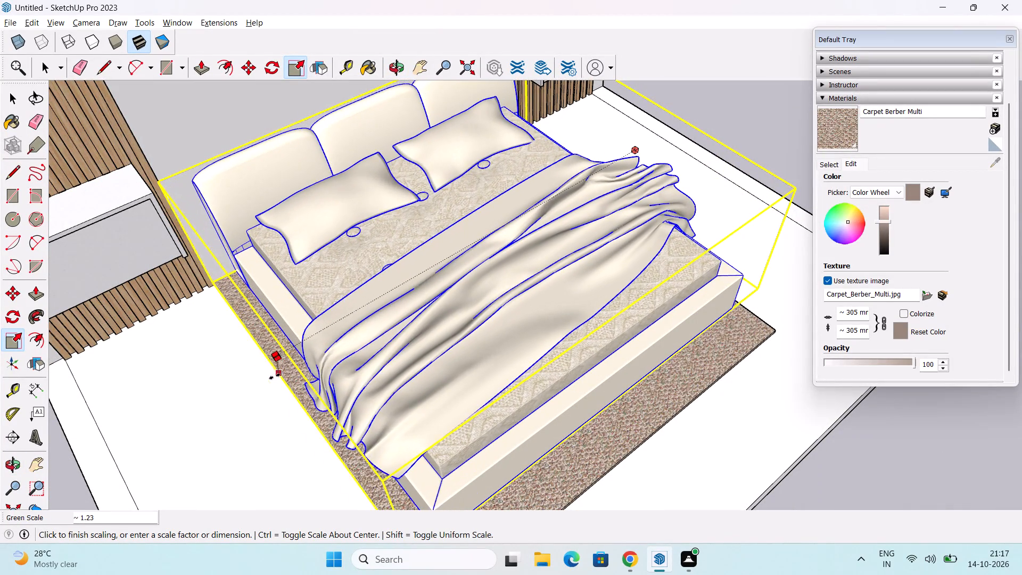
{"action": "left_click_drag", "start_coordinate": [275, 376], "coordinate": [260, 391]}
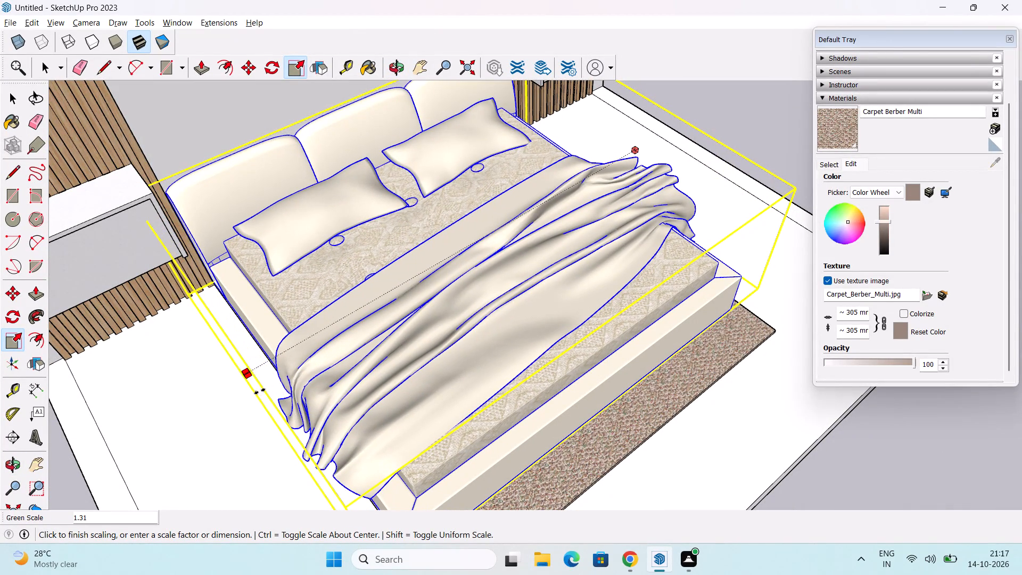
{"action": "left_click_drag", "start_coordinate": [260, 391], "coordinate": [262, 390]}
Scale the bed taller along the blue axis in two passes, the second by a factor of 1.14.
{"action": "scroll", "coordinate": [289, 322], "scroll_direction": "down", "scroll_amount": 6}
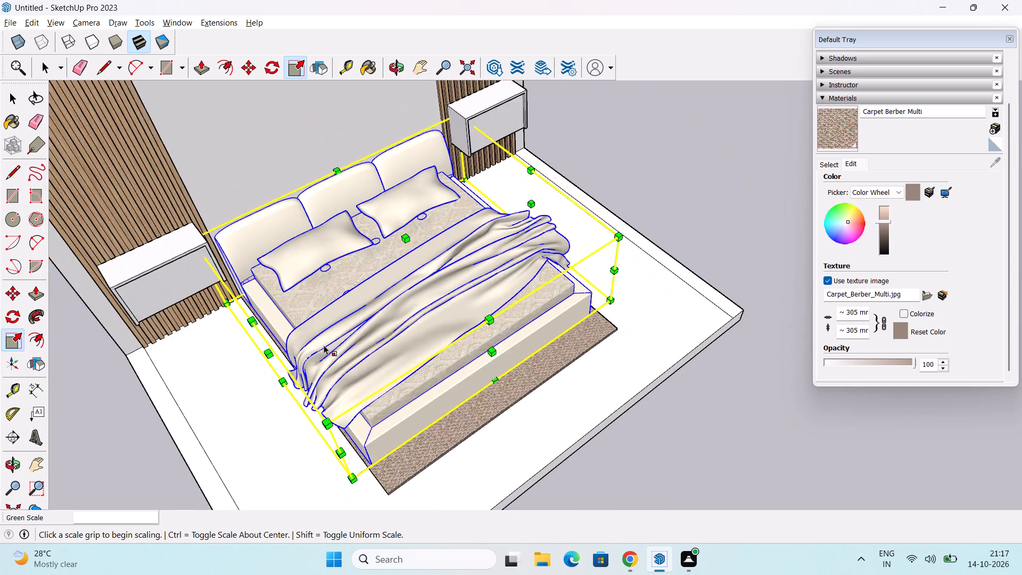
{"action": "middle_click_drag", "start_coordinate": [348, 367], "coordinate": [220, 349]}
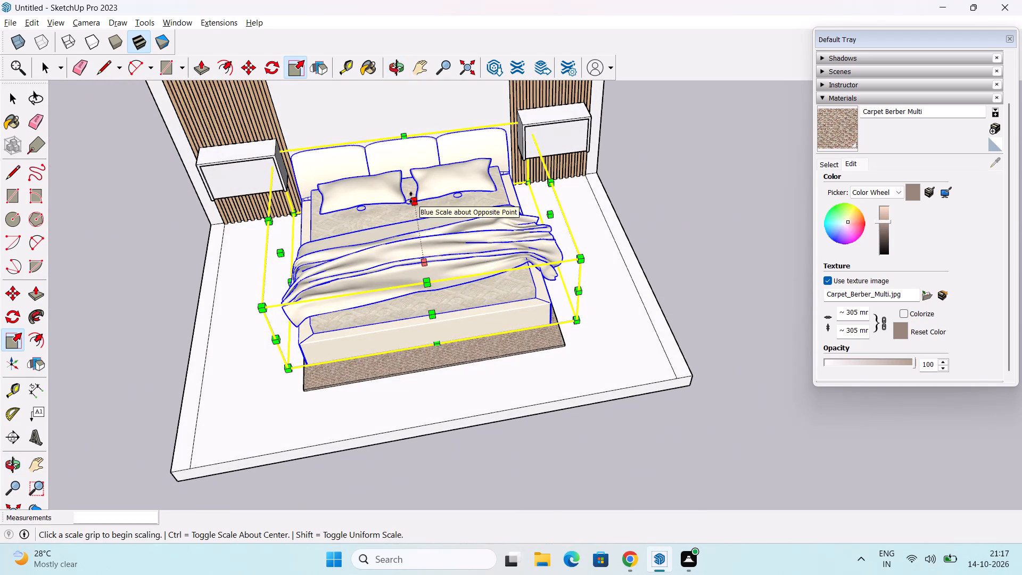
{"action": "left_click_drag", "start_coordinate": [411, 198], "coordinate": [412, 157]}
{"action": "scroll", "coordinate": [394, 234], "scroll_direction": "down", "scroll_amount": 2}
{"action": "middle_click_drag", "start_coordinate": [411, 326], "coordinate": [441, 221]}
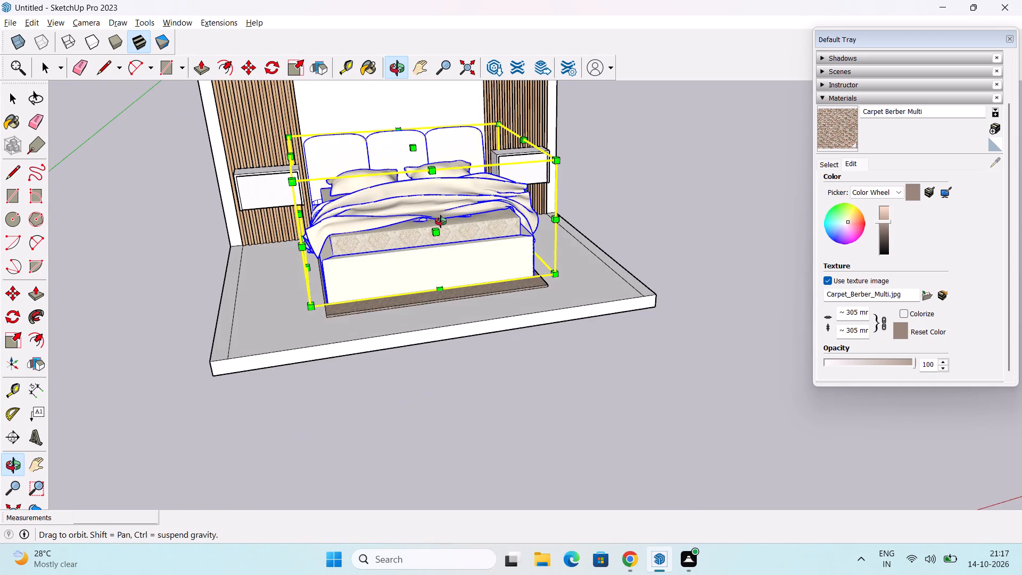
{"action": "middle_click_drag", "start_coordinate": [441, 221], "coordinate": [458, 264]}
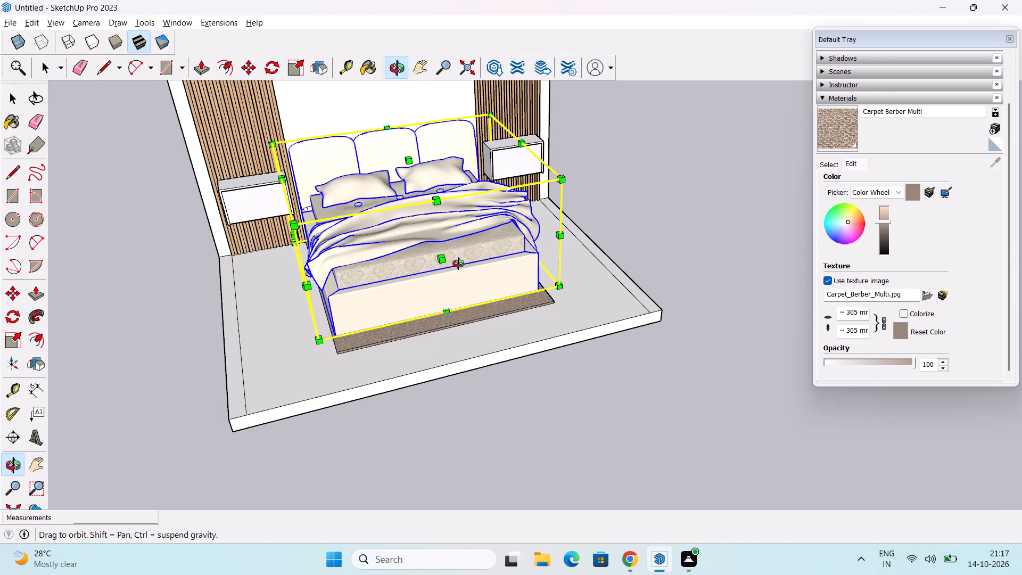
{"action": "middle_click_drag", "start_coordinate": [458, 264], "coordinate": [496, 252]}
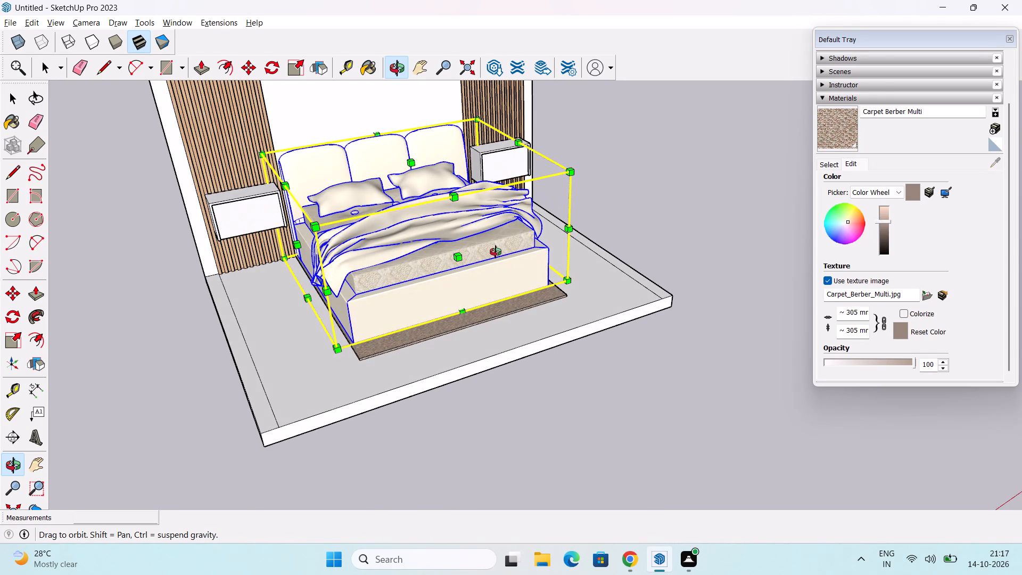
{"action": "middle_click_drag", "start_coordinate": [496, 252], "coordinate": [478, 270]}
{"action": "scroll", "coordinate": [478, 270], "scroll_direction": "down", "scroll_amount": 2}
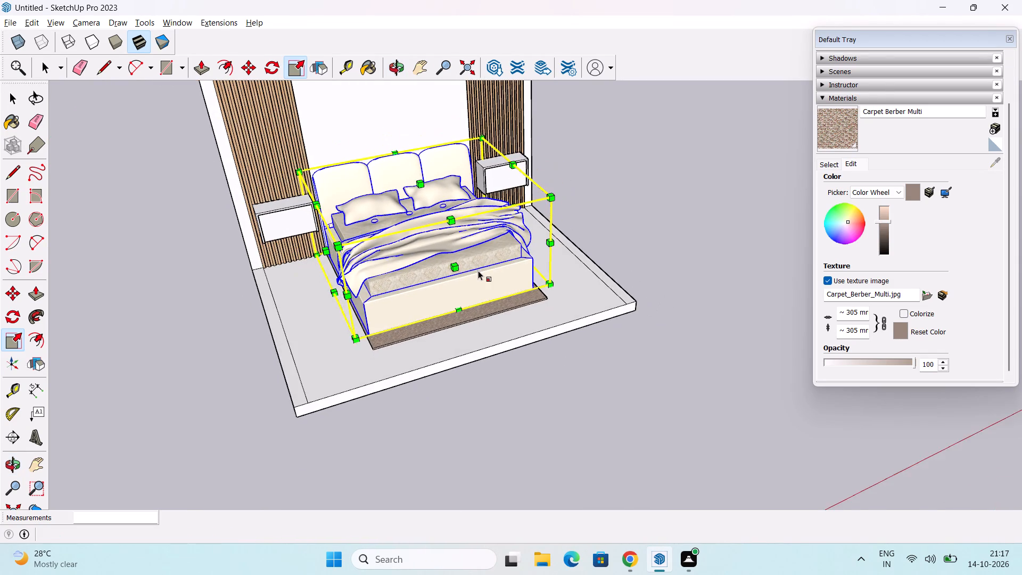
{"action": "middle_click_drag", "start_coordinate": [478, 270], "coordinate": [479, 346]}
{"action": "middle_click", "coordinate": [479, 346]}
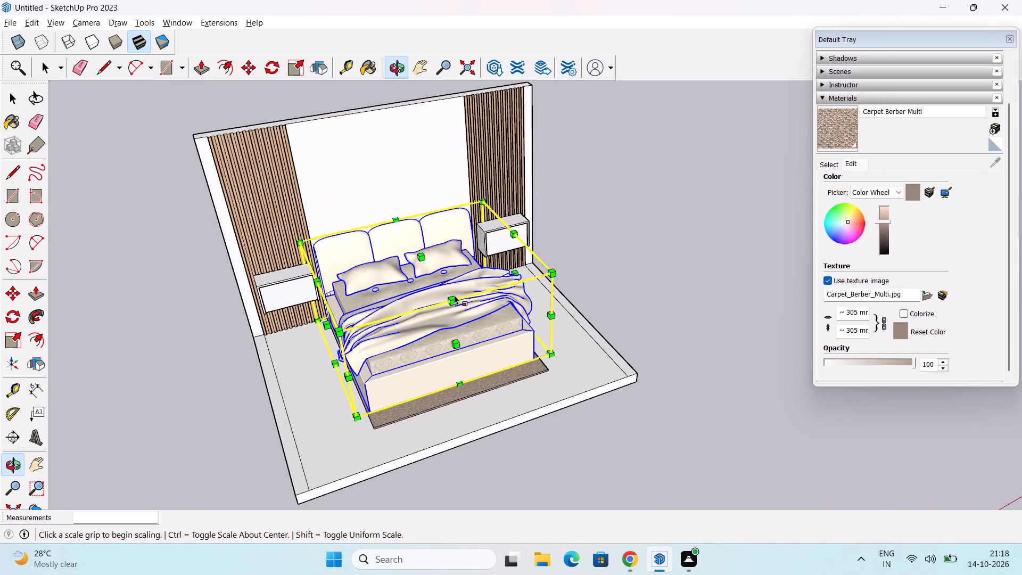
{"action": "left_click_drag", "start_coordinate": [421, 255], "coordinate": [421, 243]}
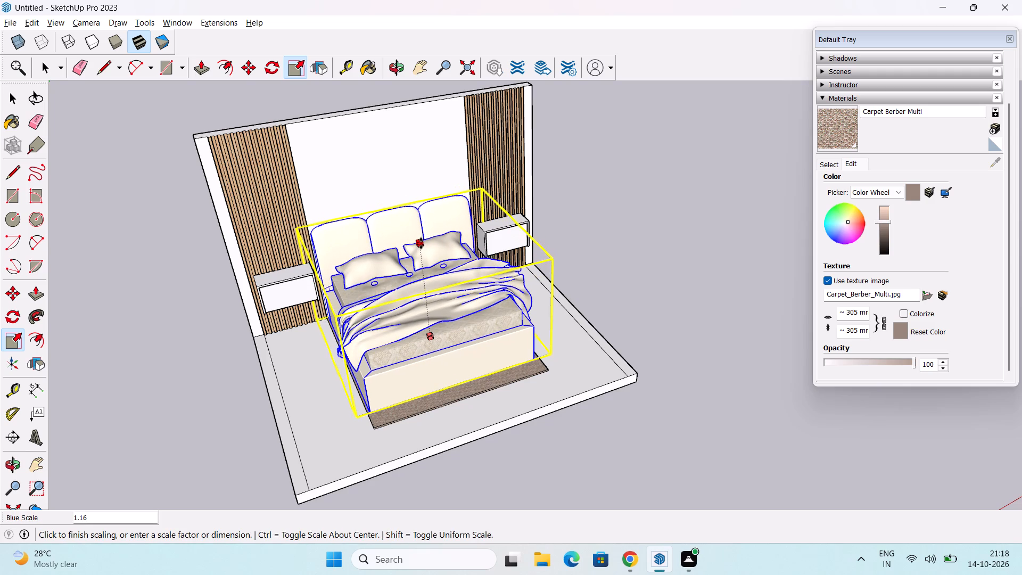
{"action": "left_click_drag", "start_coordinate": [421, 243], "coordinate": [421, 244]}
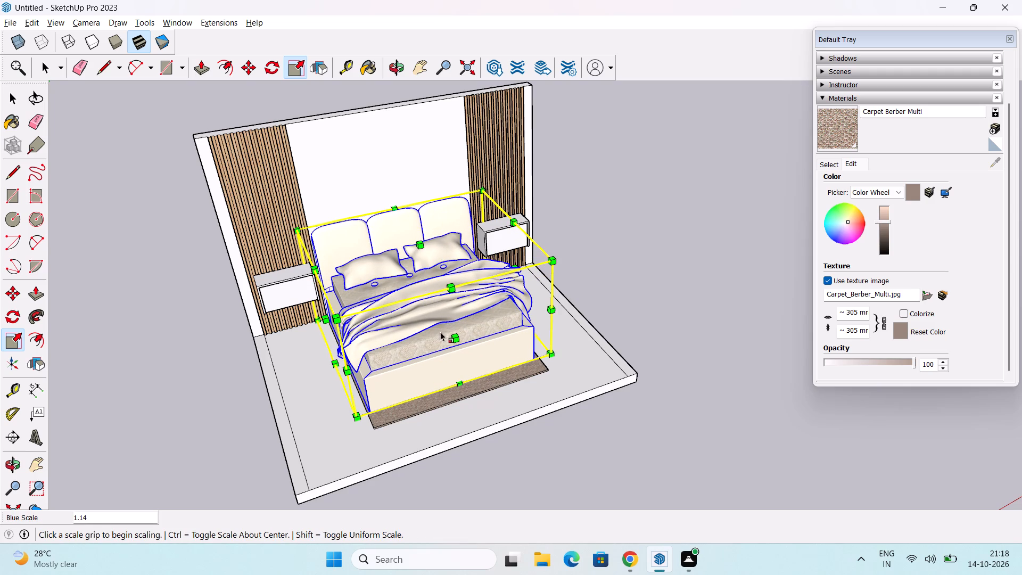
Scale the bed's length along the red axis by 1.31 from its foot end.
{"action": "left_click_drag", "start_coordinate": [454, 340], "coordinate": [479, 368]}
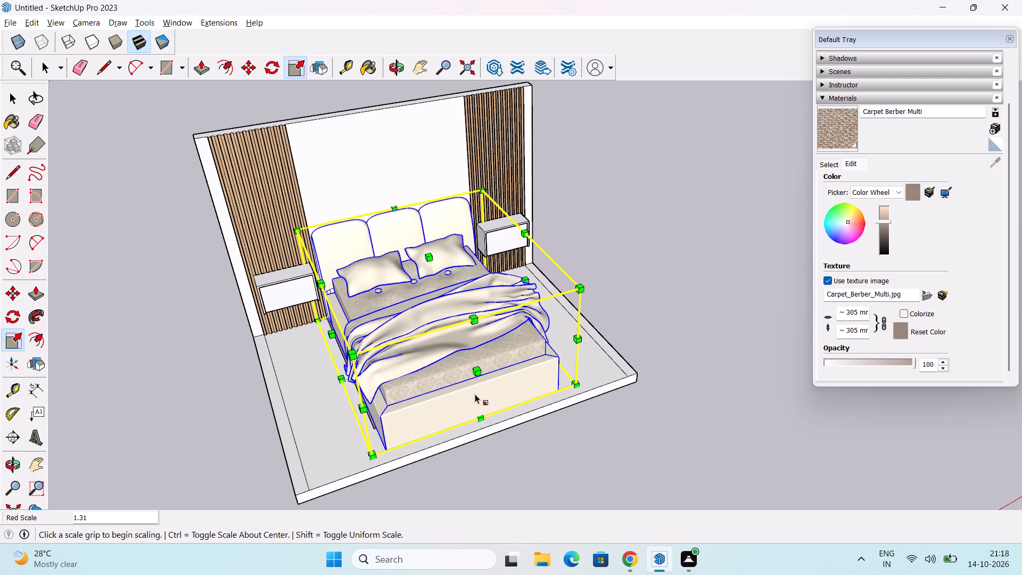
{"action": "middle_click_drag", "start_coordinate": [475, 395], "coordinate": [369, 257]}
{"action": "middle_click_drag", "start_coordinate": [386, 383], "coordinate": [388, 400]}
{"action": "key", "text": "space"}
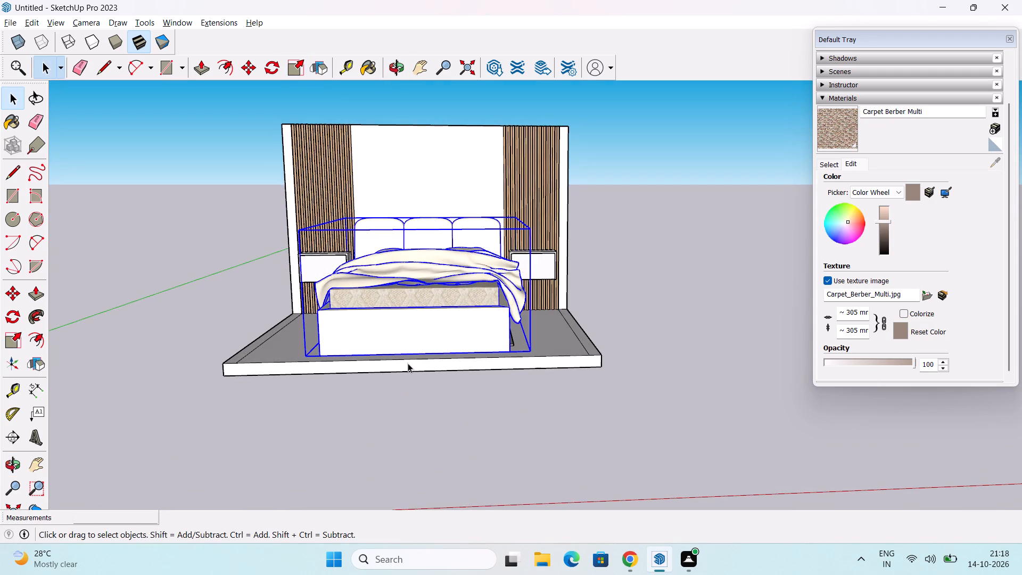
Push/Pull the front face of the floor slab outward by 2'.
{"action": "middle_click_drag", "start_coordinate": [411, 381], "coordinate": [413, 399]}
{"action": "key", "text": "p"}
{"action": "left_click", "coordinate": [370, 380]}
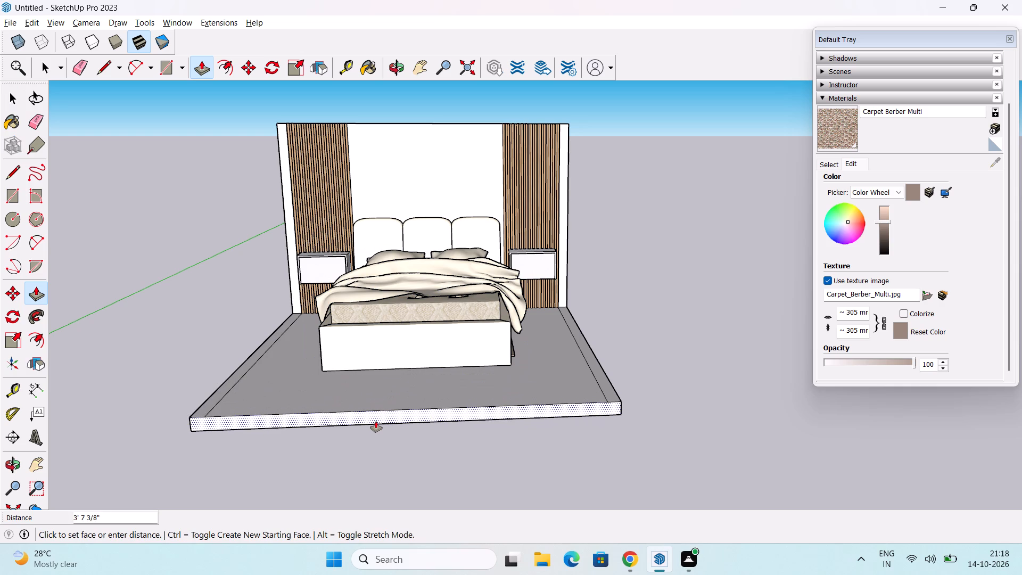
{"action": "type", "text": "2'"}
{"action": "key", "text": "Return"}
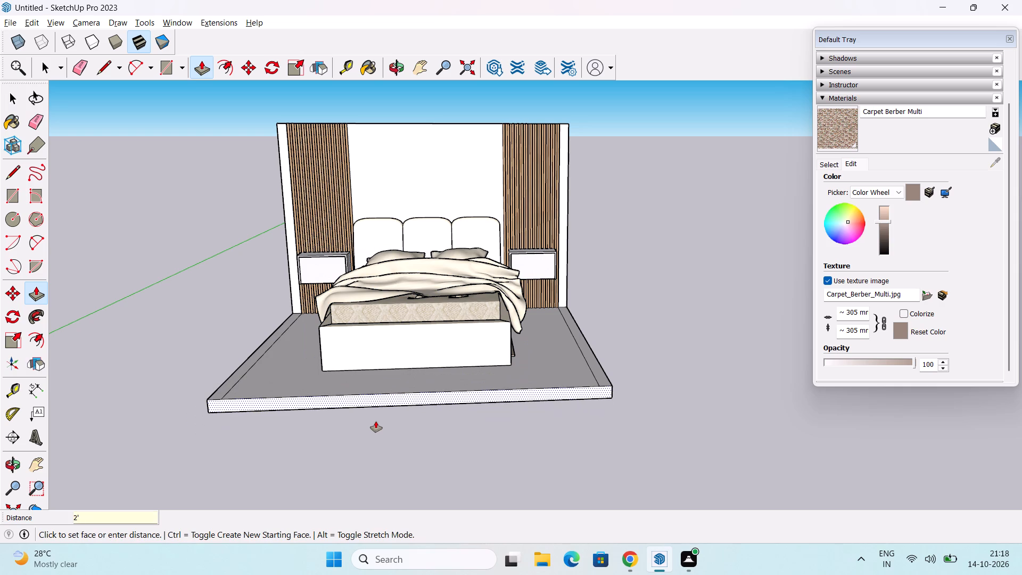
Push/Pull the carpet's front edge outward about 3' 9" so it extends beyond the foot of the bed.
{"action": "middle_click_drag", "start_coordinate": [376, 421], "coordinate": [507, 434]}
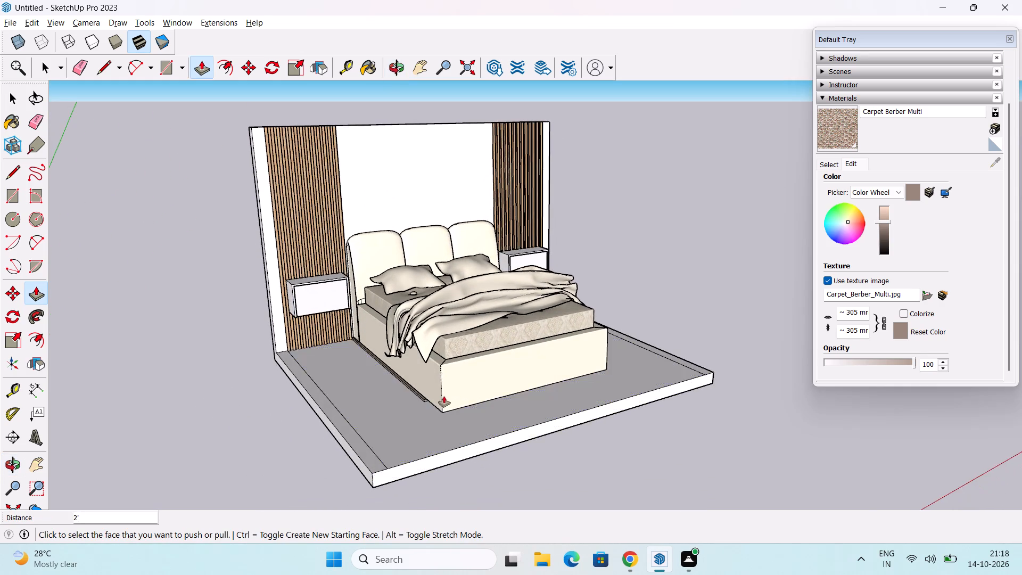
{"action": "scroll", "coordinate": [443, 396], "scroll_direction": "up", "scroll_amount": 7}
{"action": "scroll", "coordinate": [417, 433], "scroll_direction": "up", "scroll_amount": 7}
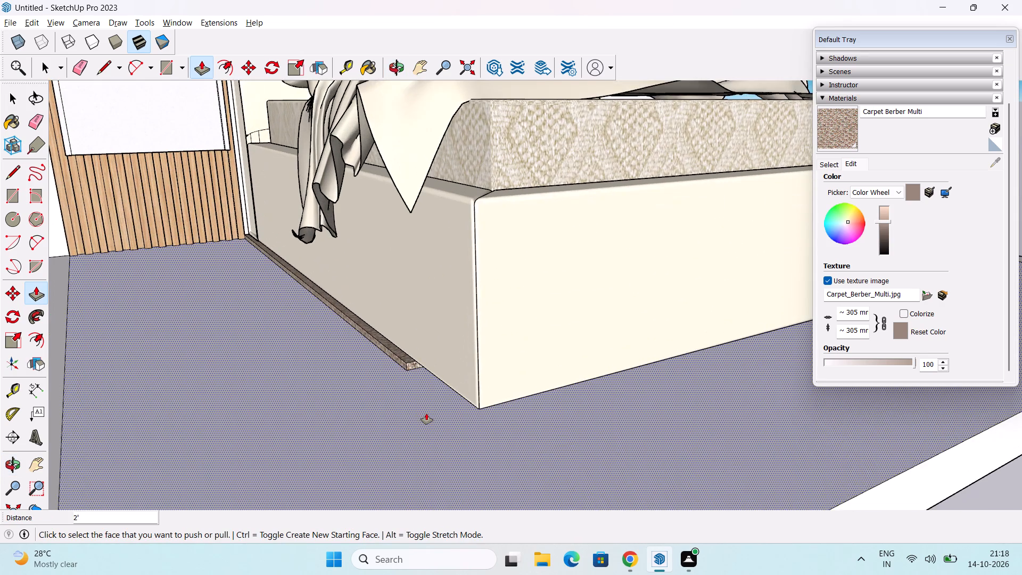
{"action": "scroll", "coordinate": [426, 413], "scroll_direction": "up", "scroll_amount": 3}
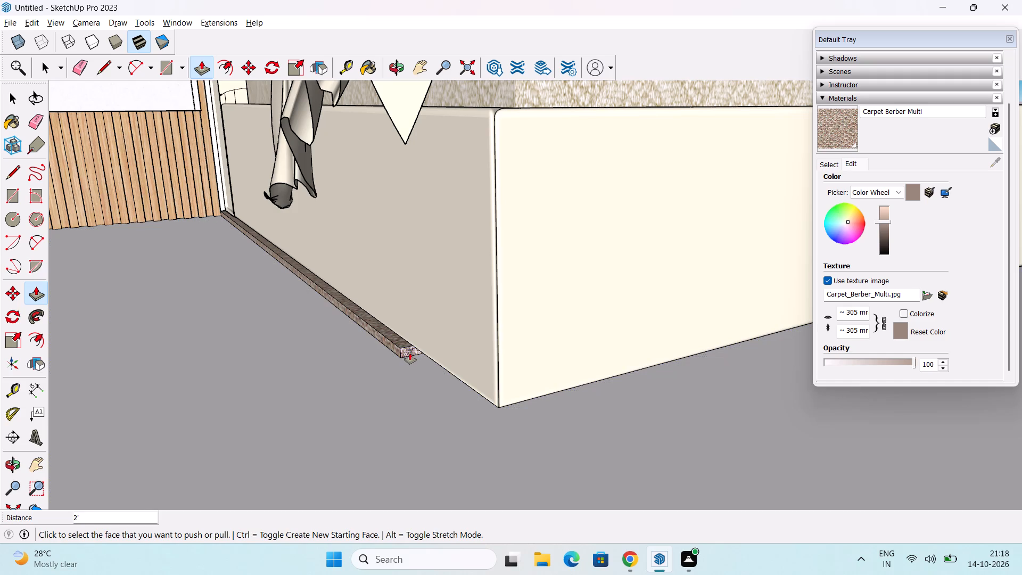
{"action": "left_click", "coordinate": [410, 353]}
{"action": "scroll", "coordinate": [601, 478], "scroll_direction": "down", "scroll_amount": 2}
{"action": "middle_click_drag", "start_coordinate": [603, 480], "coordinate": [487, 382], "text": "shift"}
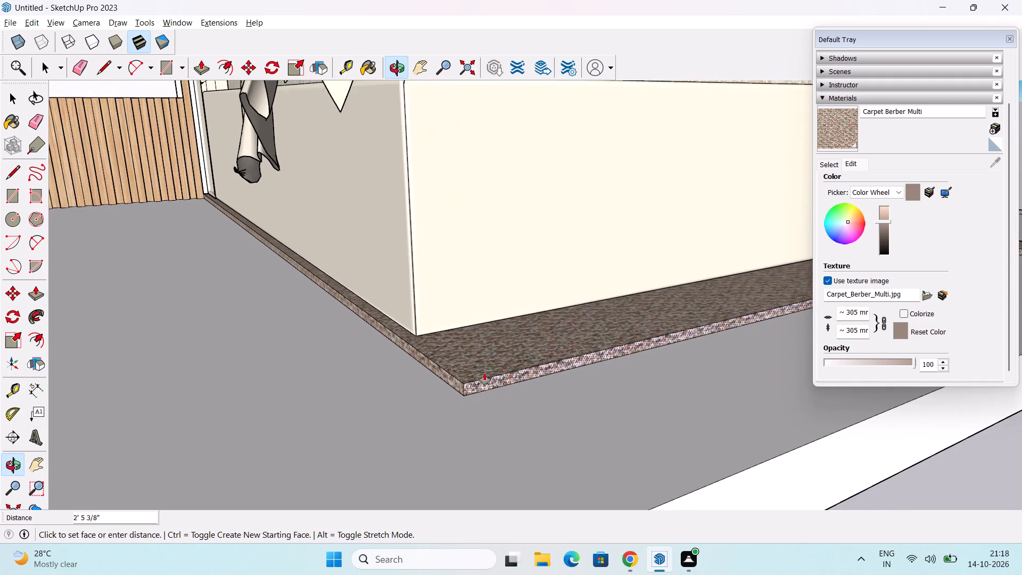
{"action": "scroll", "coordinate": [484, 373], "scroll_direction": "down", "scroll_amount": 2}
{"action": "middle_click_drag", "start_coordinate": [500, 381], "coordinate": [496, 456]}
{"action": "middle_click_drag", "start_coordinate": [532, 472], "coordinate": [450, 371], "text": "shift"}
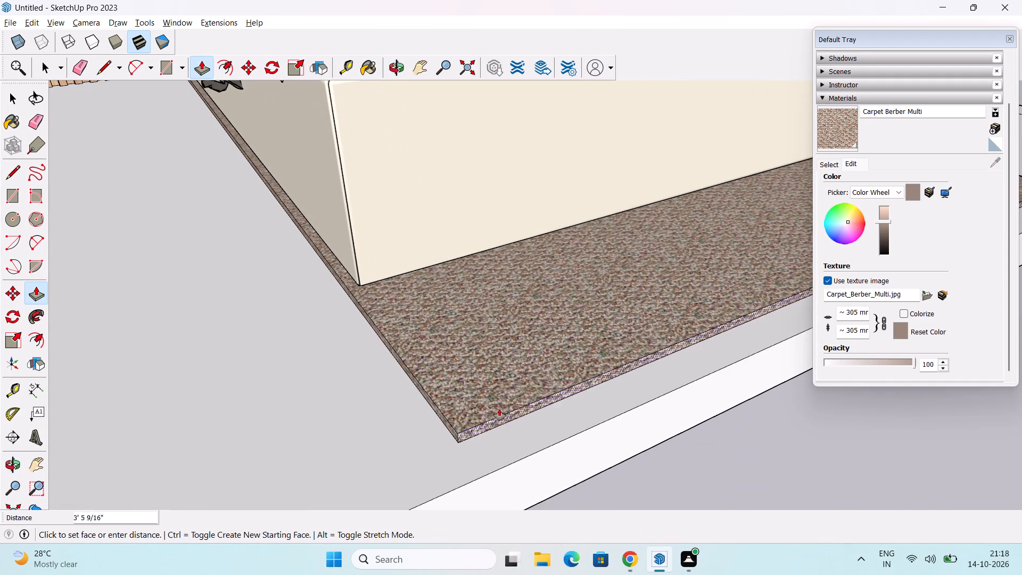
{"action": "left_click", "coordinate": [502, 428]}
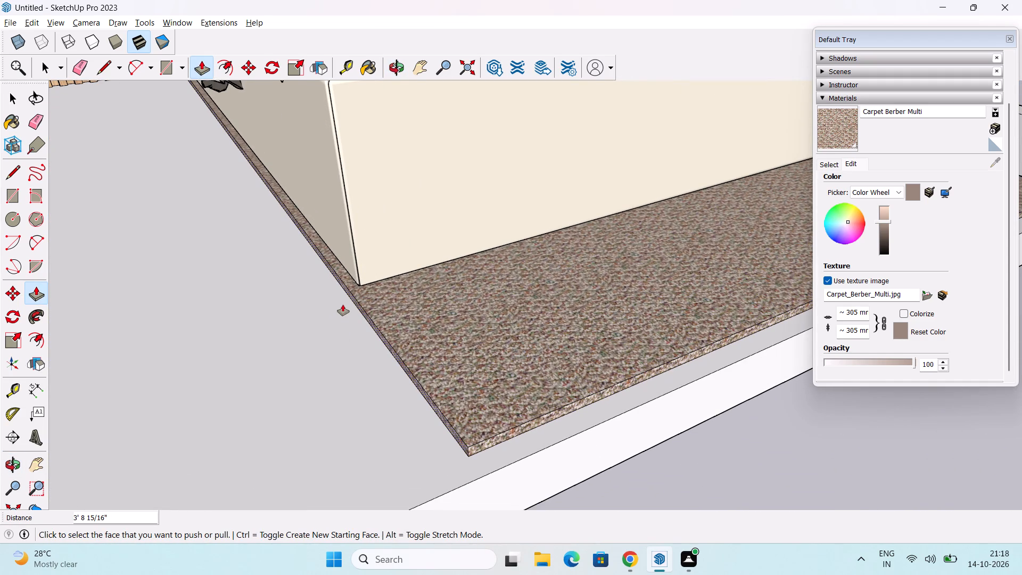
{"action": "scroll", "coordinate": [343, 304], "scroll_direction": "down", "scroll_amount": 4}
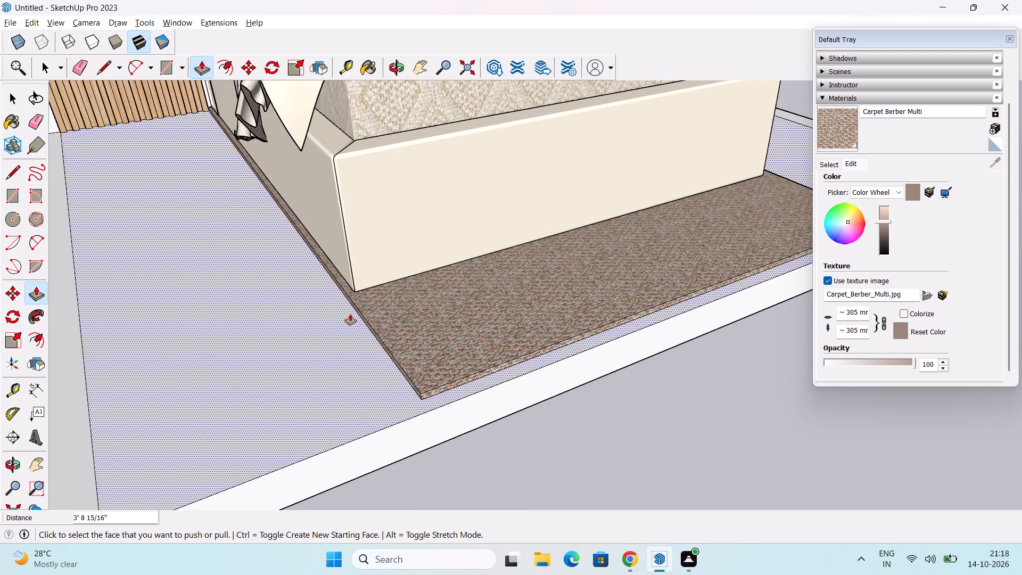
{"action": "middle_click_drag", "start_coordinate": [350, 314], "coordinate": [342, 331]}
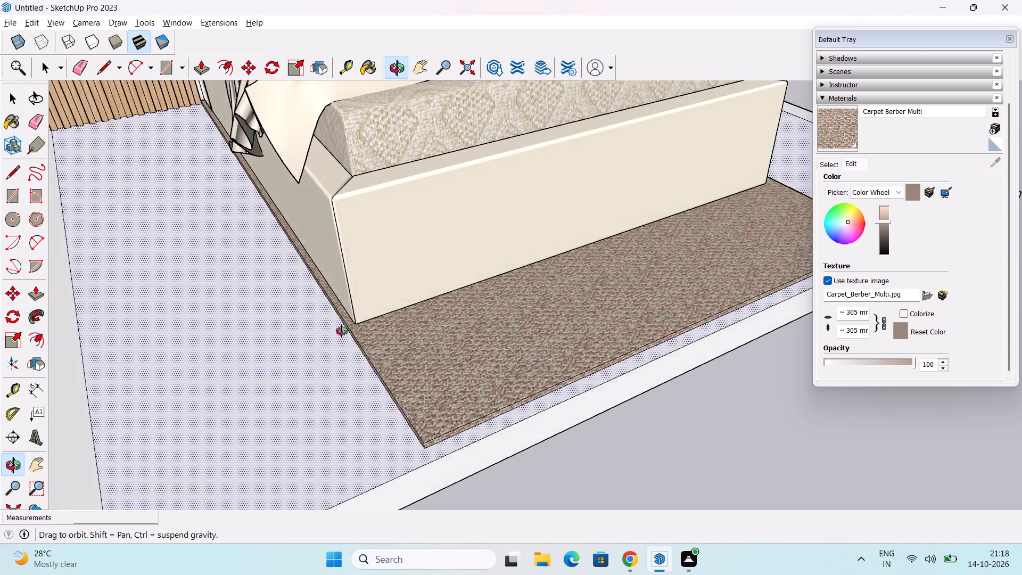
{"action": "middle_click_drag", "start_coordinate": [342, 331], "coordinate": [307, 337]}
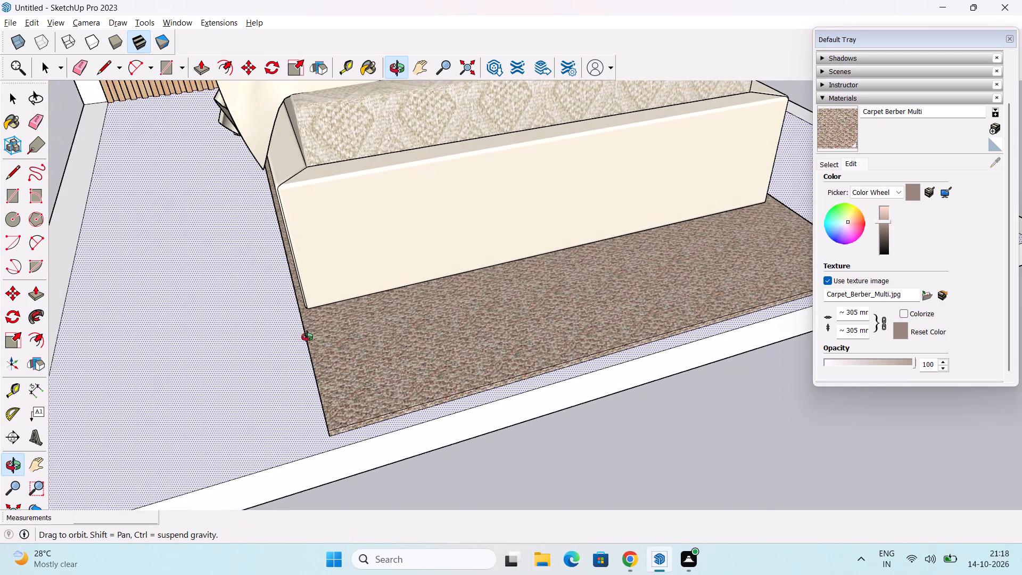
Push/Pull one long side edge of the carpet outward so more of it shows beside the bed.
{"action": "middle_click_drag", "start_coordinate": [307, 337], "coordinate": [307, 338]}
{"action": "middle_click_drag", "start_coordinate": [334, 335], "coordinate": [396, 335]}
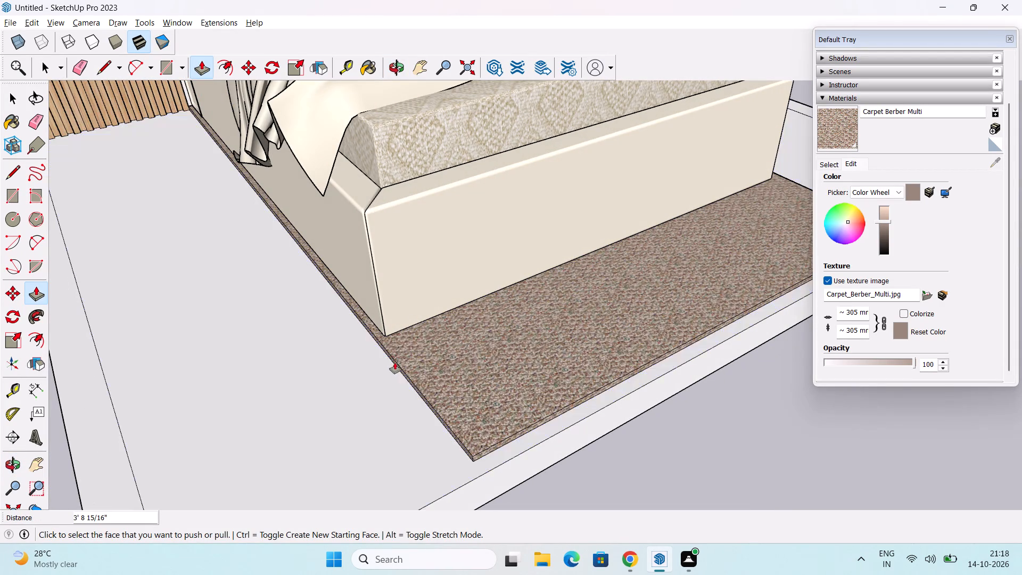
{"action": "left_click", "coordinate": [398, 364]}
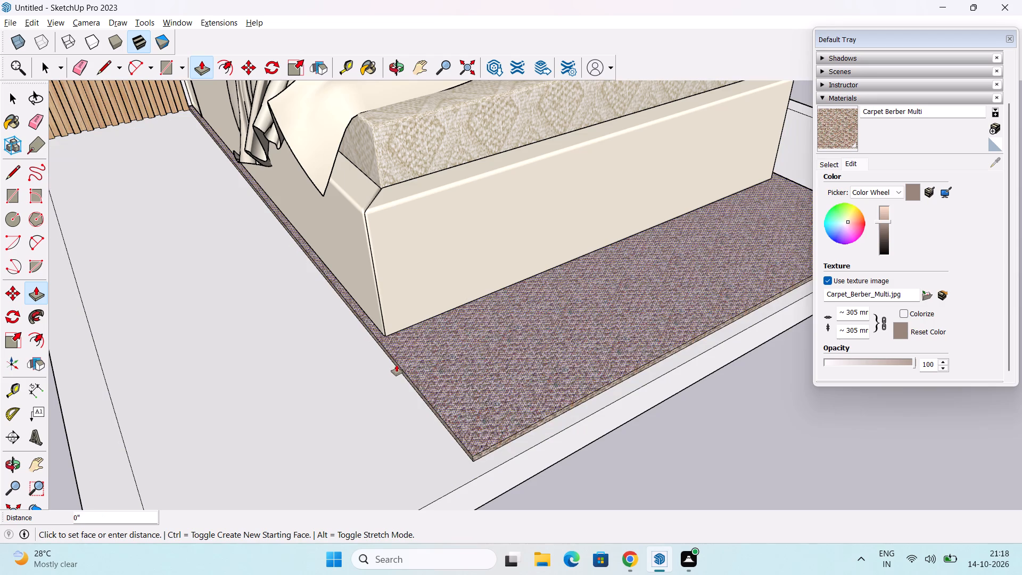
{"action": "key", "text": "Escape"}
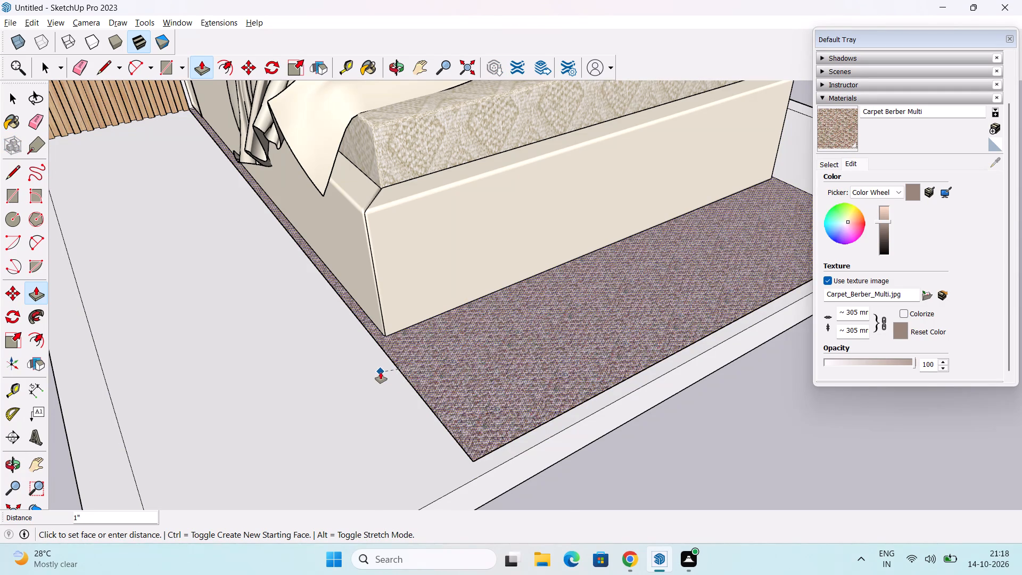
{"action": "scroll", "coordinate": [386, 369], "scroll_direction": "up", "scroll_amount": 4}
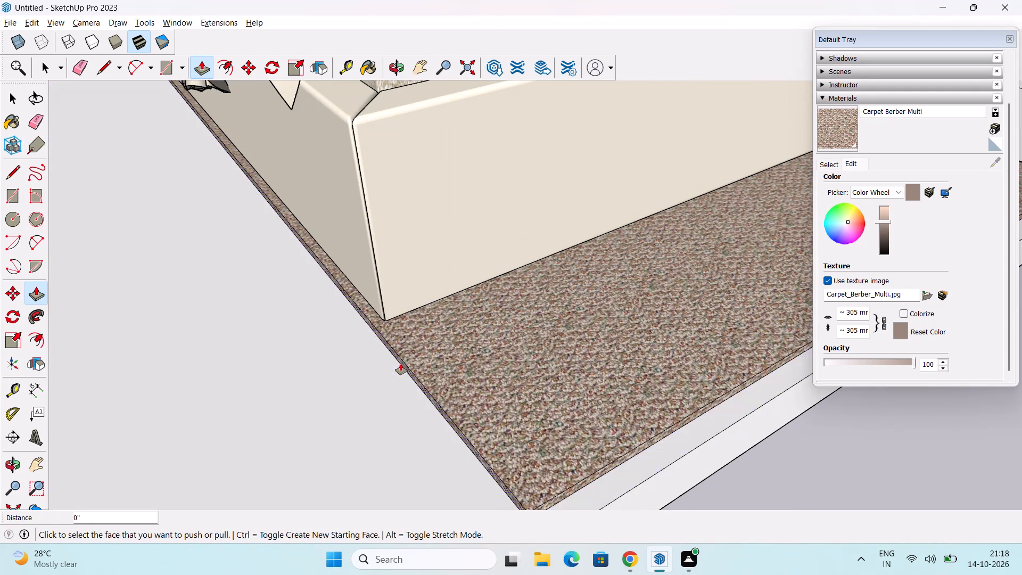
{"action": "left_click", "coordinate": [401, 364]}
{"action": "scroll", "coordinate": [383, 373], "scroll_direction": "down", "scroll_amount": 4}
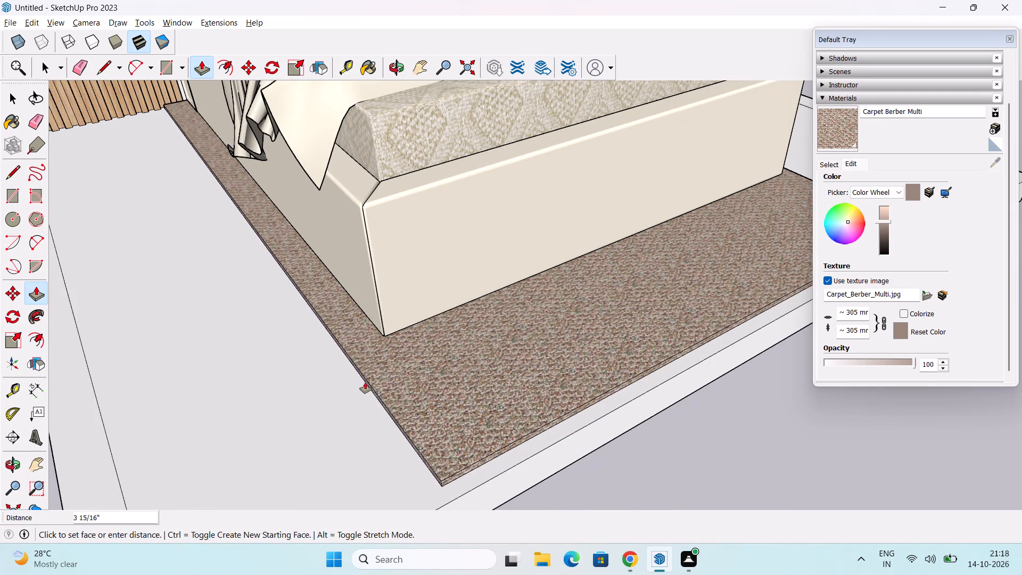
{"action": "left_click", "coordinate": [341, 408]}
{"action": "scroll", "coordinate": [306, 355], "scroll_direction": "down", "scroll_amount": 3}
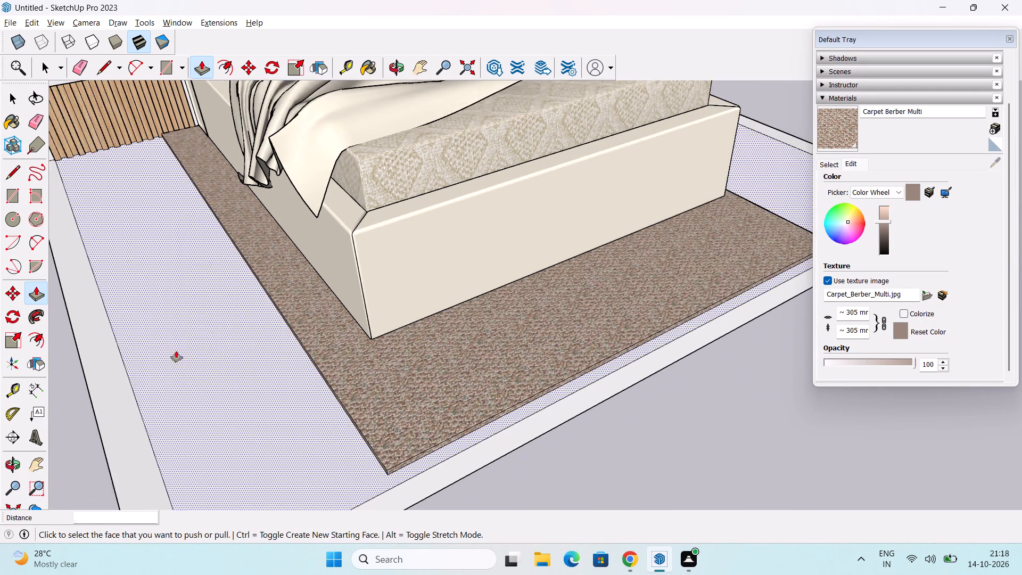
Repeat the same Push/Pull distance on the carpet's opposite long side edge.
{"action": "middle_click_drag", "start_coordinate": [184, 345], "coordinate": [416, 314]}
{"action": "middle_click_drag", "start_coordinate": [358, 360], "coordinate": [532, 337], "text": "shift"}
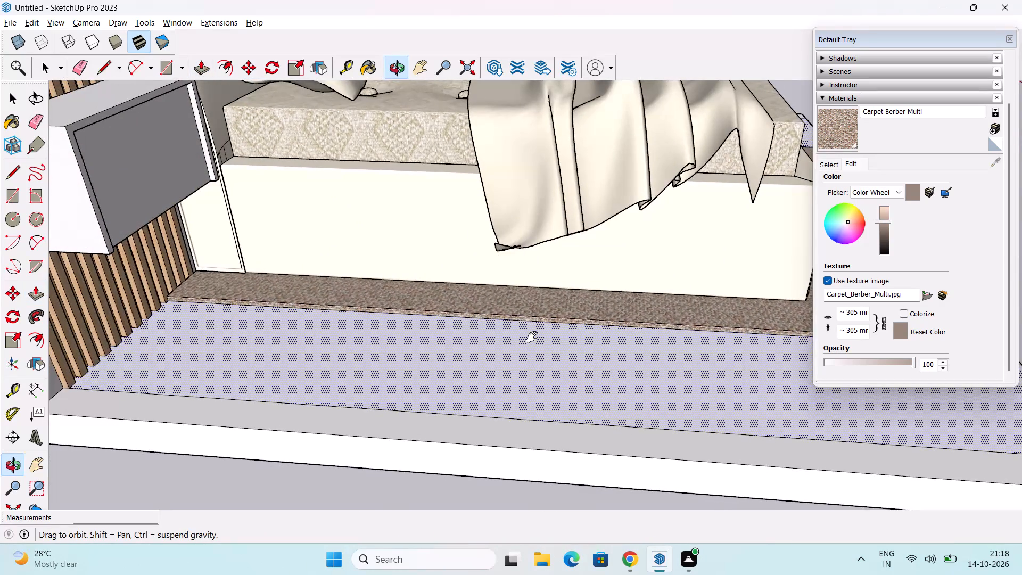
{"action": "middle_click_drag", "start_coordinate": [532, 337], "coordinate": [224, 363], "text": "shift"}
{"action": "scroll", "coordinate": [258, 339], "scroll_direction": "down", "scroll_amount": 2}
{"action": "scroll", "coordinate": [455, 359], "scroll_direction": "down", "scroll_amount": 2}
{"action": "middle_click_drag", "start_coordinate": [398, 364], "coordinate": [90, 336]}
{"action": "middle_click_drag", "start_coordinate": [417, 356], "coordinate": [336, 377]}
{"action": "scroll", "coordinate": [450, 328], "scroll_direction": "up", "scroll_amount": 6}
{"action": "double_click", "coordinate": [449, 321]}
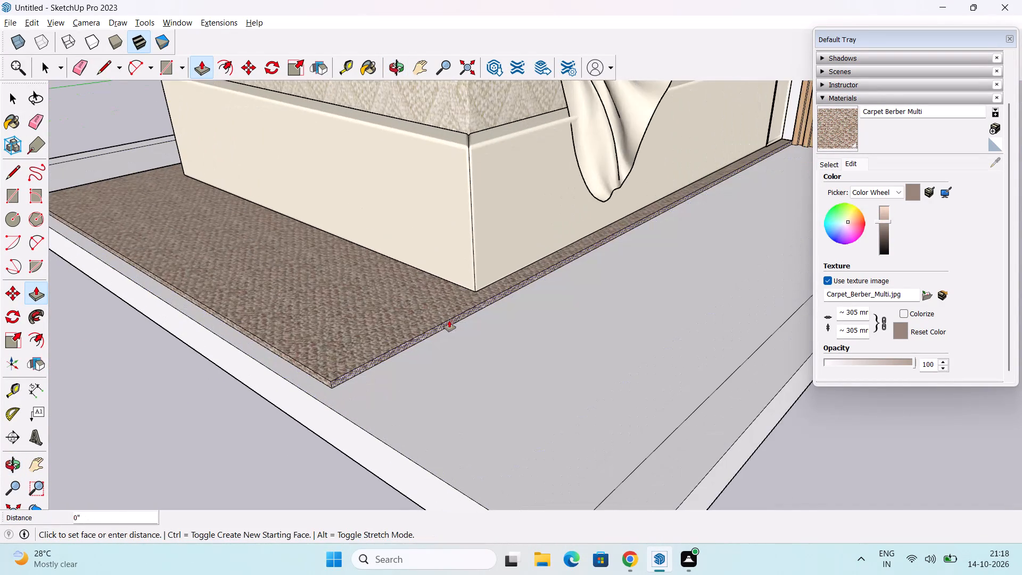
Push/Pull the front face of the floor slab outward by 2'.
{"action": "scroll", "coordinate": [449, 321], "scroll_direction": "down", "scroll_amount": 4}
{"action": "scroll", "coordinate": [394, 352], "scroll_direction": "down", "scroll_amount": 2}
{"action": "middle_click_drag", "start_coordinate": [380, 365], "coordinate": [420, 344]}
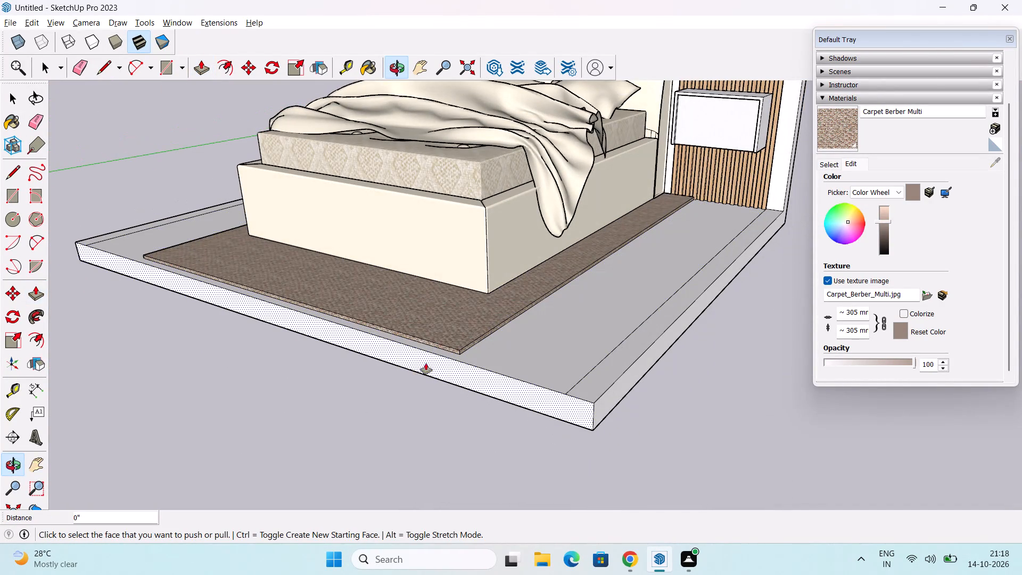
{"action": "left_click", "coordinate": [426, 362]}
{"action": "type", "text": "2'"}
{"action": "key", "text": "Return"}
Scale the bed slightly longer from its foot end toward the carpet's front edge, and deselect it.
{"action": "scroll", "coordinate": [387, 375], "scroll_direction": "down", "scroll_amount": 1}
{"action": "middle_click_drag", "start_coordinate": [387, 373], "coordinate": [494, 499]}
{"action": "scroll", "coordinate": [507, 436], "scroll_direction": "down", "scroll_amount": 6}
{"action": "middle_click_drag", "start_coordinate": [464, 425], "coordinate": [515, 335]}
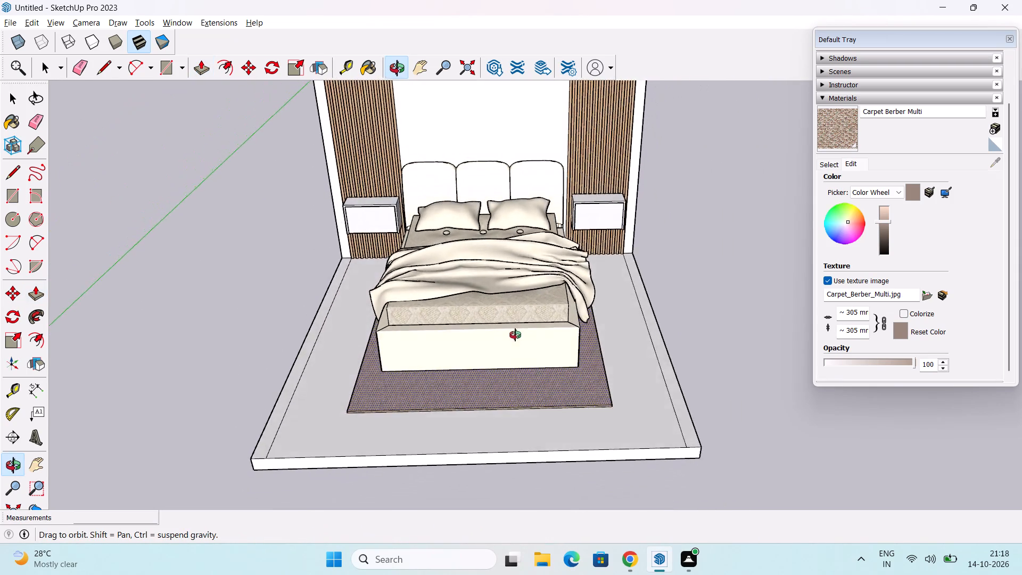
{"action": "middle_click_drag", "start_coordinate": [515, 335], "coordinate": [635, 362]}
{"action": "scroll", "coordinate": [600, 381], "scroll_direction": "down", "scroll_amount": 1}
{"action": "key", "text": "space"}
{"action": "left_click", "coordinate": [543, 348]}
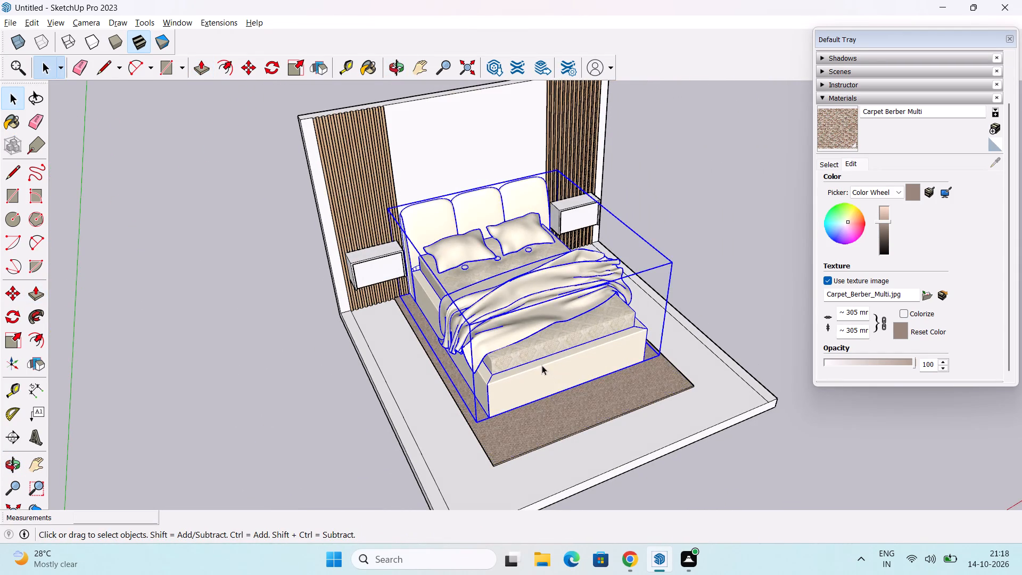
{"action": "middle_click_drag", "start_coordinate": [541, 367], "coordinate": [662, 341]}
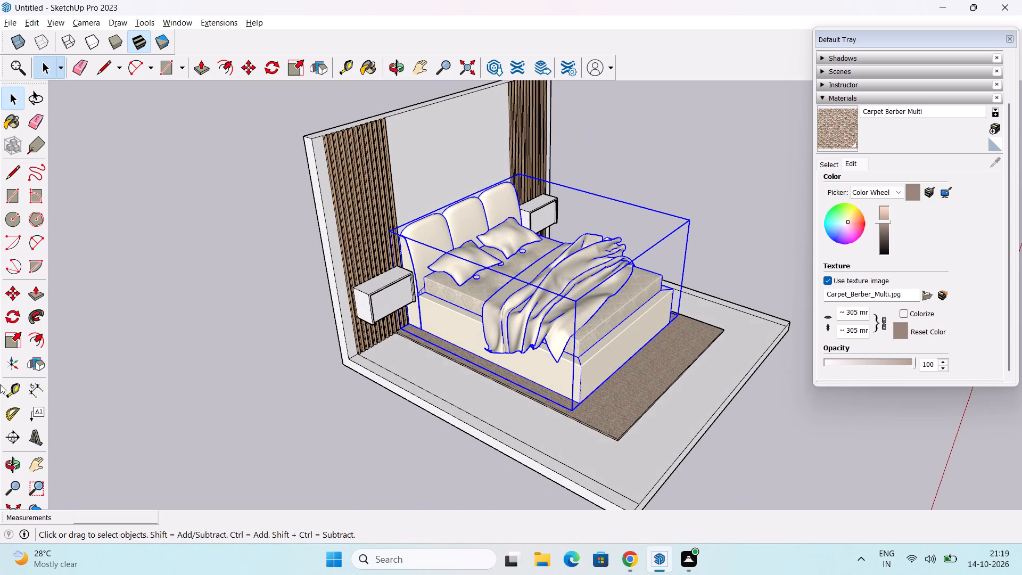
{"action": "left_click_drag", "start_coordinate": [13, 349], "coordinate": [19, 347]}
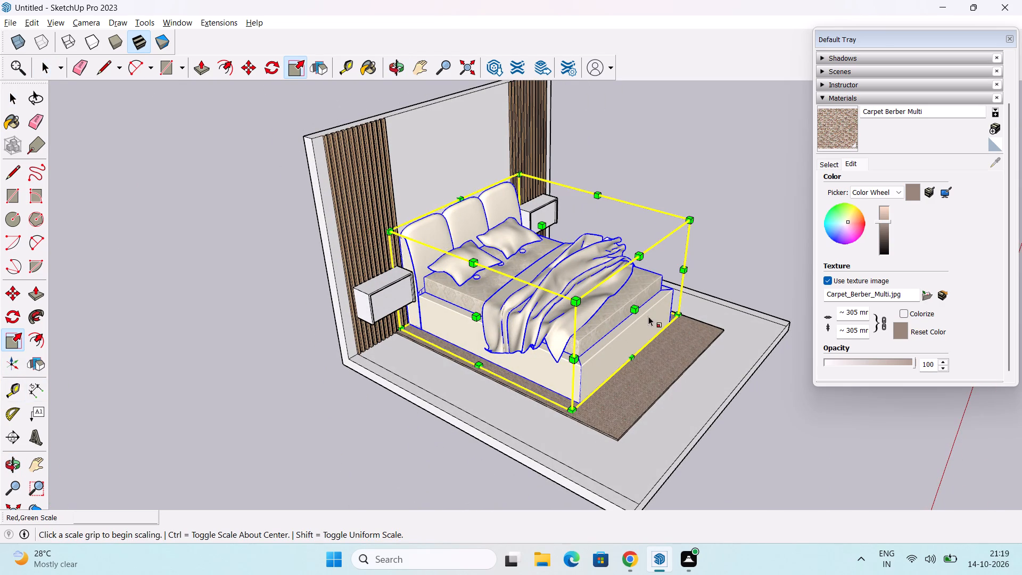
{"action": "left_click_drag", "start_coordinate": [633, 308], "coordinate": [660, 324]}
{"action": "middle_click_drag", "start_coordinate": [638, 392], "coordinate": [521, 378]}
{"action": "key", "text": "space"}
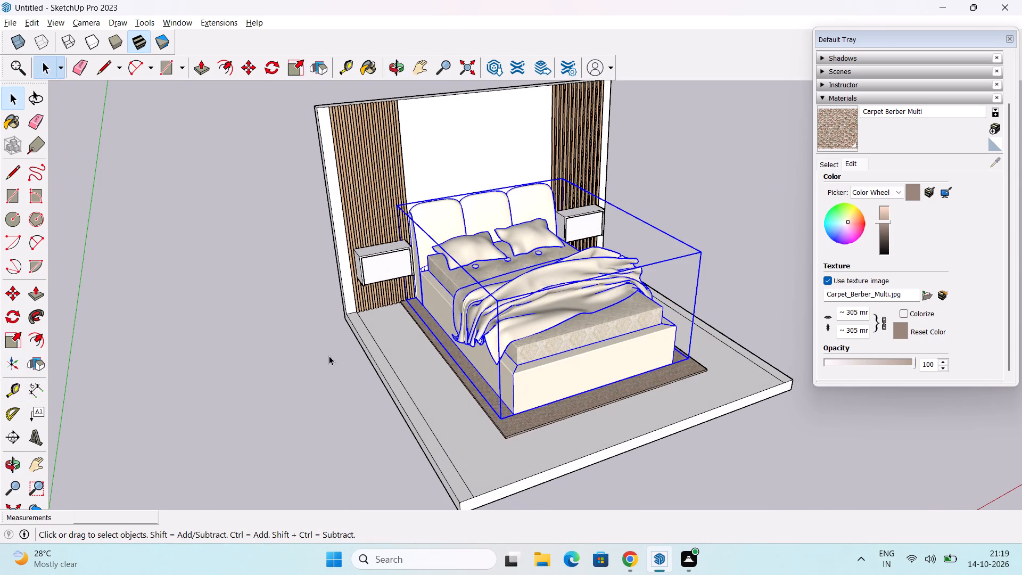
{"action": "left_click", "coordinate": [329, 356]}
Examine the lengthened bed on its carpet and floor from the front, the side and above.
{"action": "middle_click_drag", "start_coordinate": [461, 374], "coordinate": [425, 388]}
{"action": "middle_click_drag", "start_coordinate": [546, 351], "coordinate": [462, 356]}
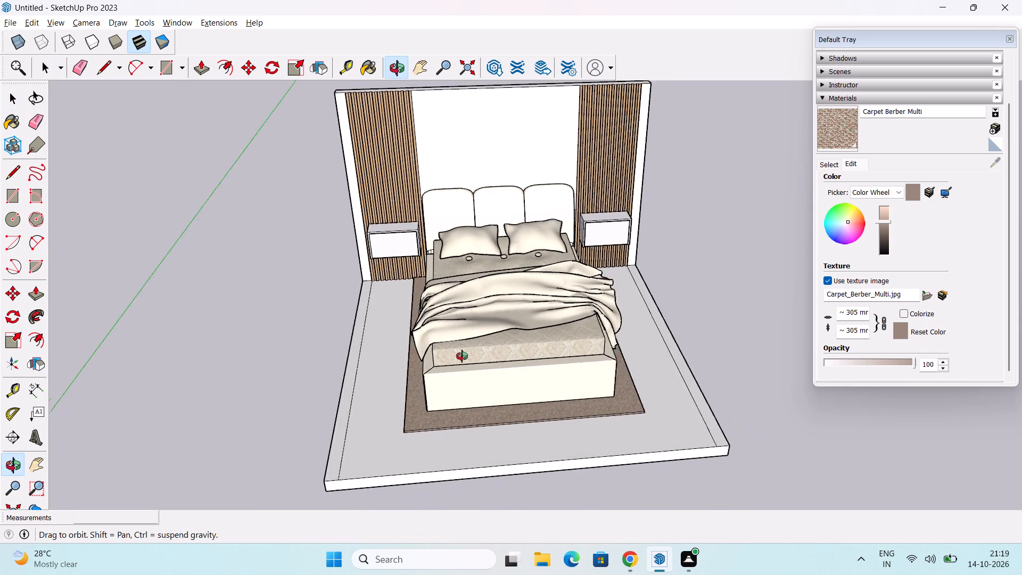
{"action": "middle_click_drag", "start_coordinate": [462, 356], "coordinate": [628, 363]}
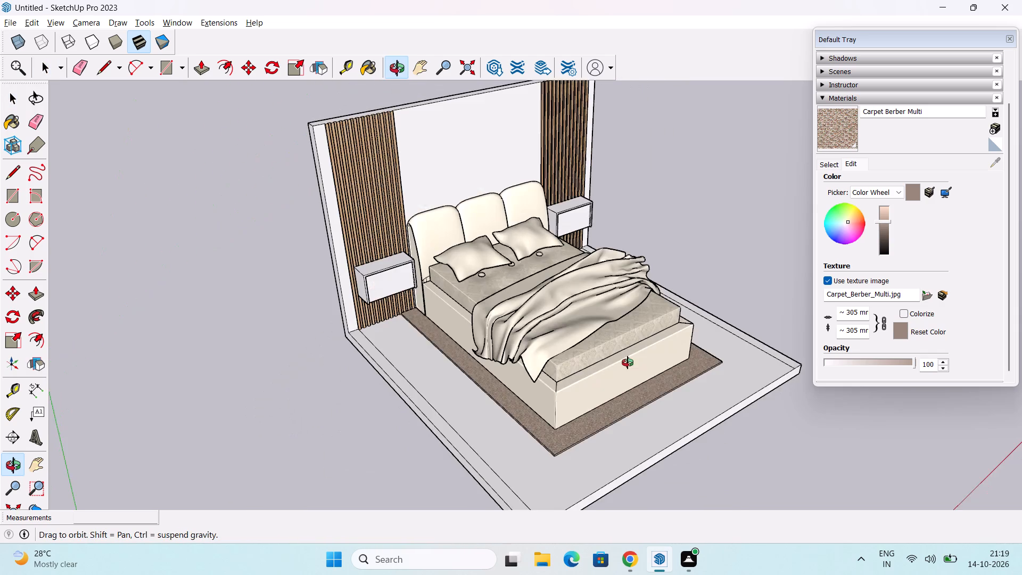
{"action": "middle_click_drag", "start_coordinate": [628, 363], "coordinate": [601, 561]}
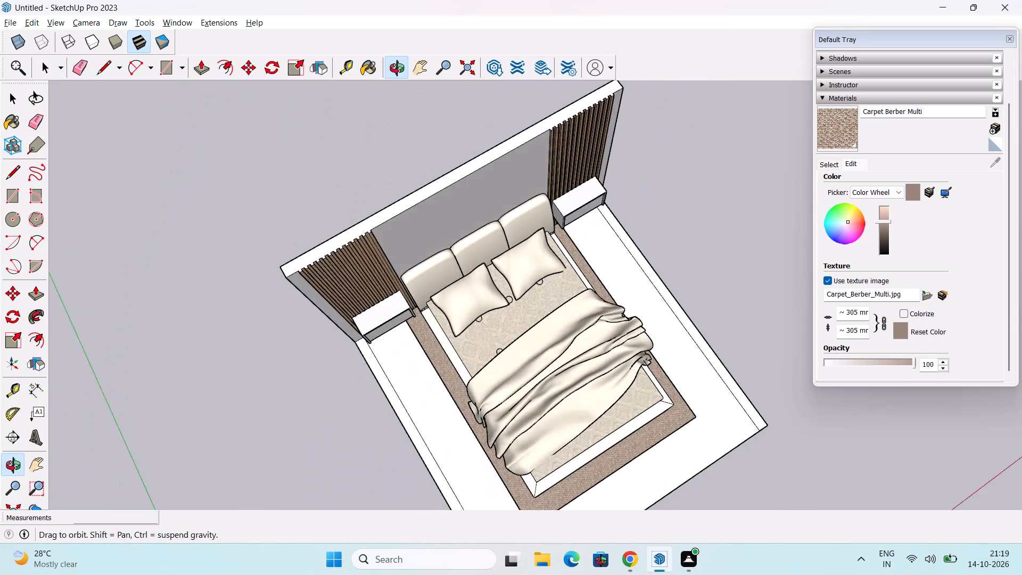
{"action": "middle_click_drag", "start_coordinate": [601, 561], "coordinate": [508, 477]}
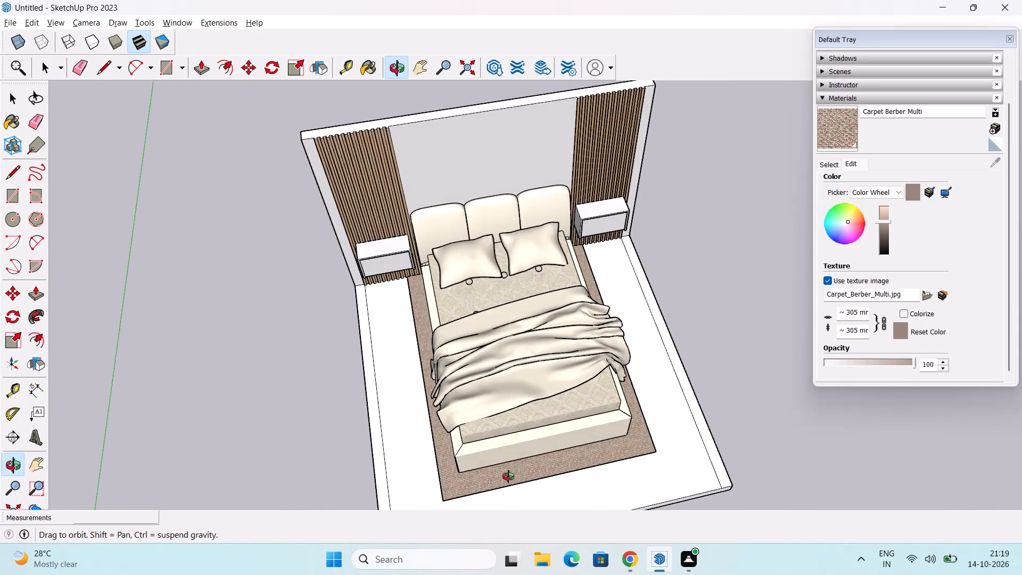
{"action": "middle_click_drag", "start_coordinate": [508, 477], "coordinate": [511, 453]}
{"action": "scroll", "coordinate": [427, 468], "scroll_direction": "up", "scroll_amount": 6}
{"action": "middle_click_drag", "start_coordinate": [441, 445], "coordinate": [464, 428]}
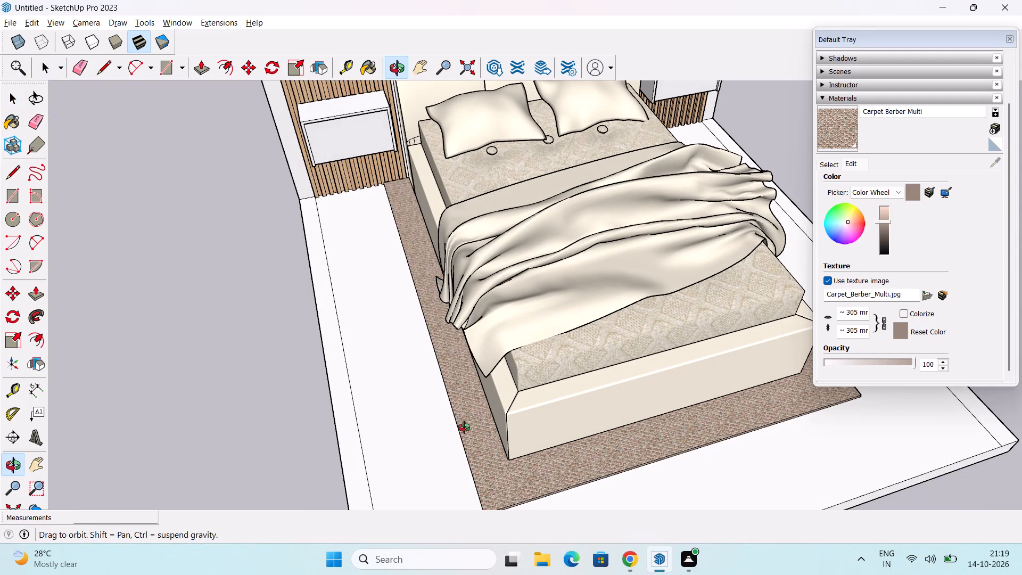
{"action": "middle_click_drag", "start_coordinate": [464, 428], "coordinate": [464, 428]}
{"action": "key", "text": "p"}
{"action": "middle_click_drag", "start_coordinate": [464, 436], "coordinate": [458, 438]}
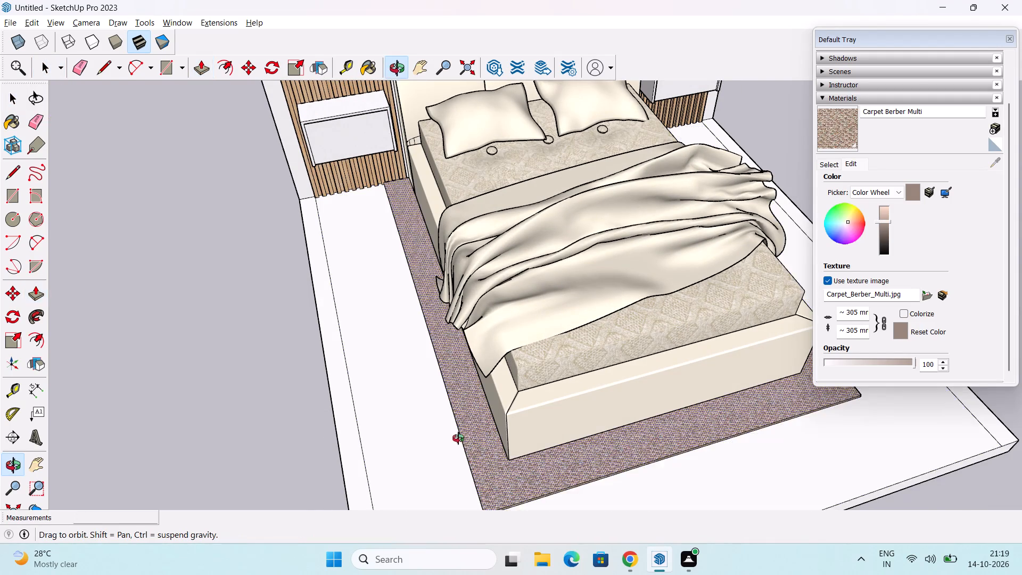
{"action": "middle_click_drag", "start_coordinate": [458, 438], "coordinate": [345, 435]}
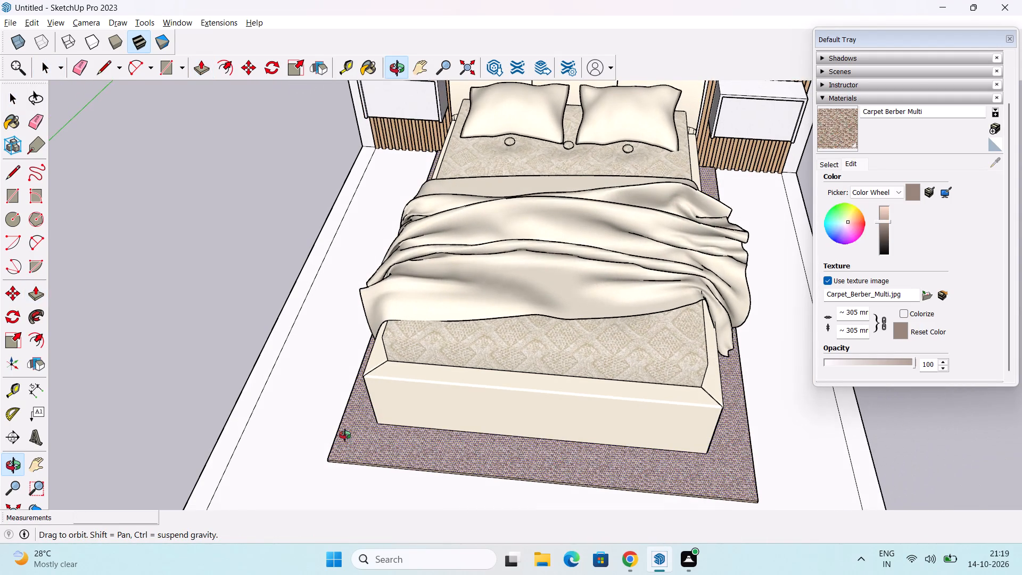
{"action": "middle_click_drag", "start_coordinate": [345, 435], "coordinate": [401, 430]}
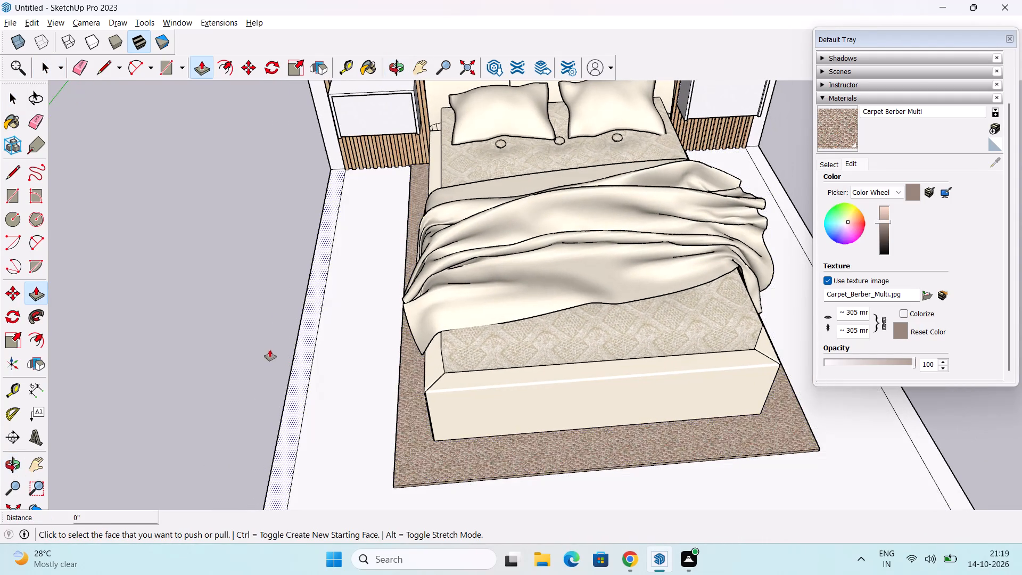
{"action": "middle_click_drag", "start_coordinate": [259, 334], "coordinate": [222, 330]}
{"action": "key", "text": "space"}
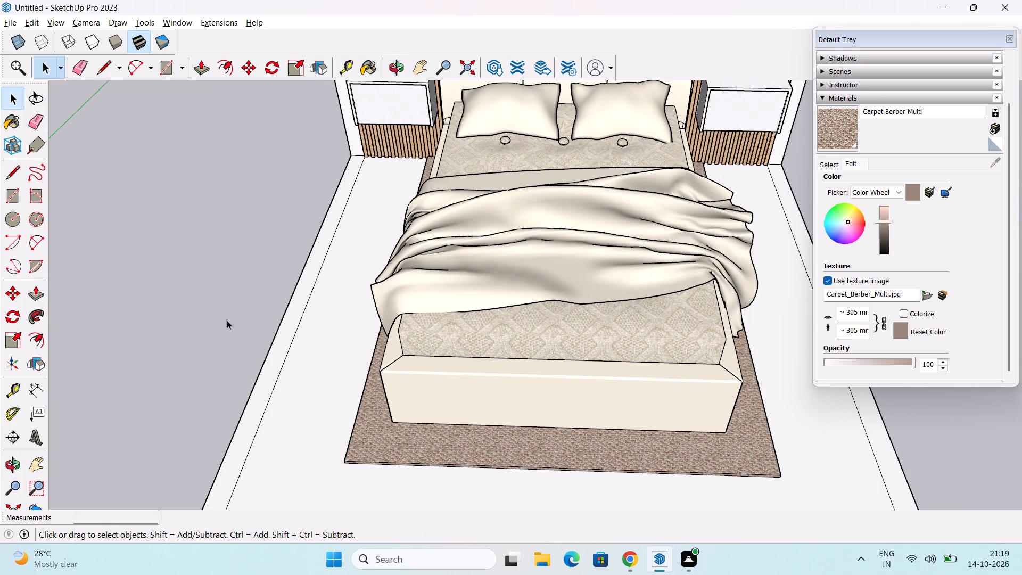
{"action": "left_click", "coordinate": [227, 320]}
Push/Pull the floor slab's long outer side face outward by 6".
{"action": "scroll", "coordinate": [237, 313], "scroll_direction": "down", "scroll_amount": 1}
{"action": "middle_click_drag", "start_coordinate": [250, 306], "coordinate": [275, 338]}
{"action": "middle_click_drag", "start_coordinate": [281, 320], "coordinate": [337, 302]}
{"action": "middle_click_drag", "start_coordinate": [347, 317], "coordinate": [353, 312], "text": "shift"}
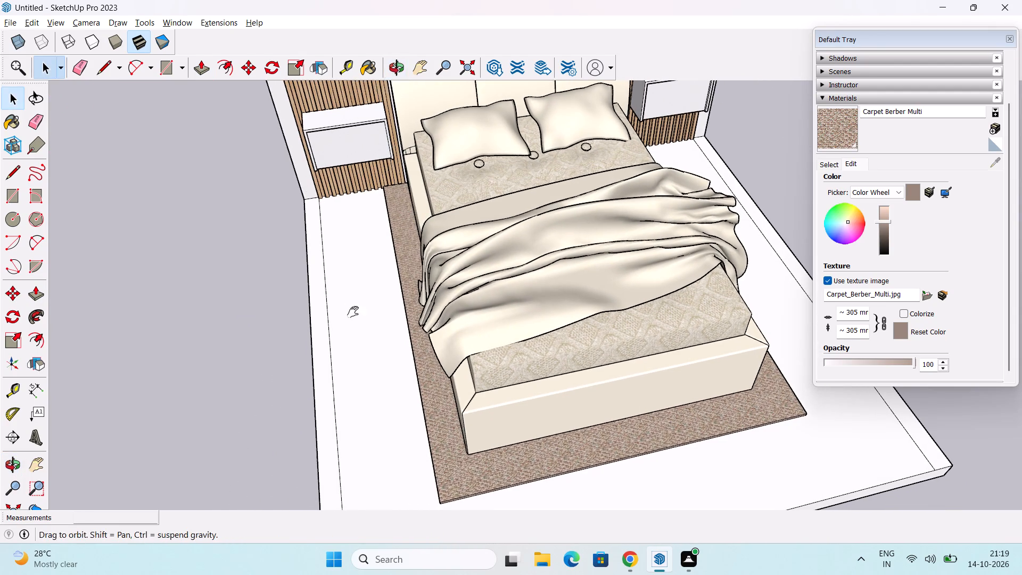
{"action": "middle_click_drag", "start_coordinate": [353, 312], "coordinate": [358, 301], "text": "shift"}
{"action": "middle_click_drag", "start_coordinate": [340, 357], "coordinate": [414, 319]}
{"action": "middle_click_drag", "start_coordinate": [405, 330], "coordinate": [404, 331]}
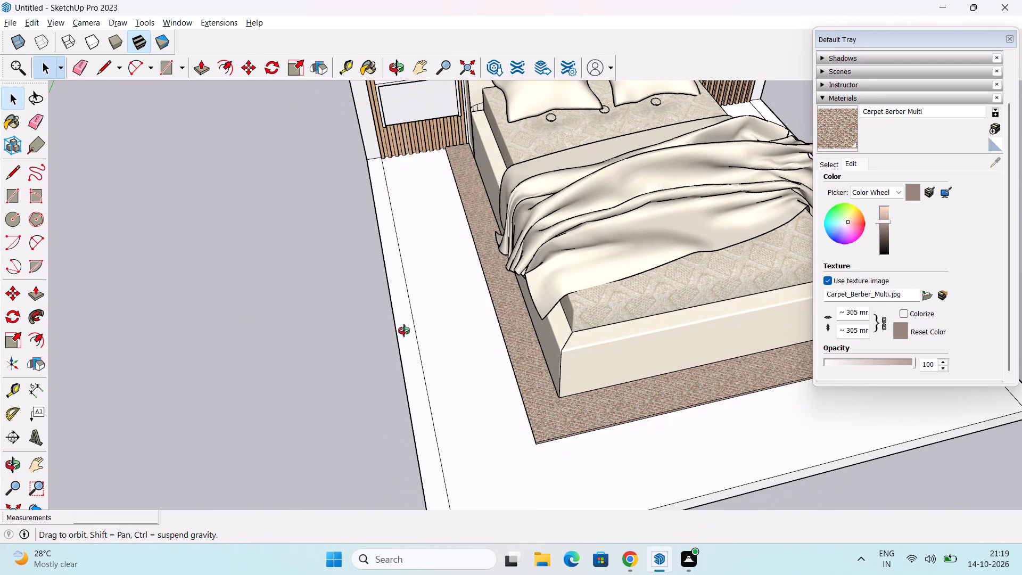
{"action": "middle_click_drag", "start_coordinate": [404, 331], "coordinate": [401, 351]}
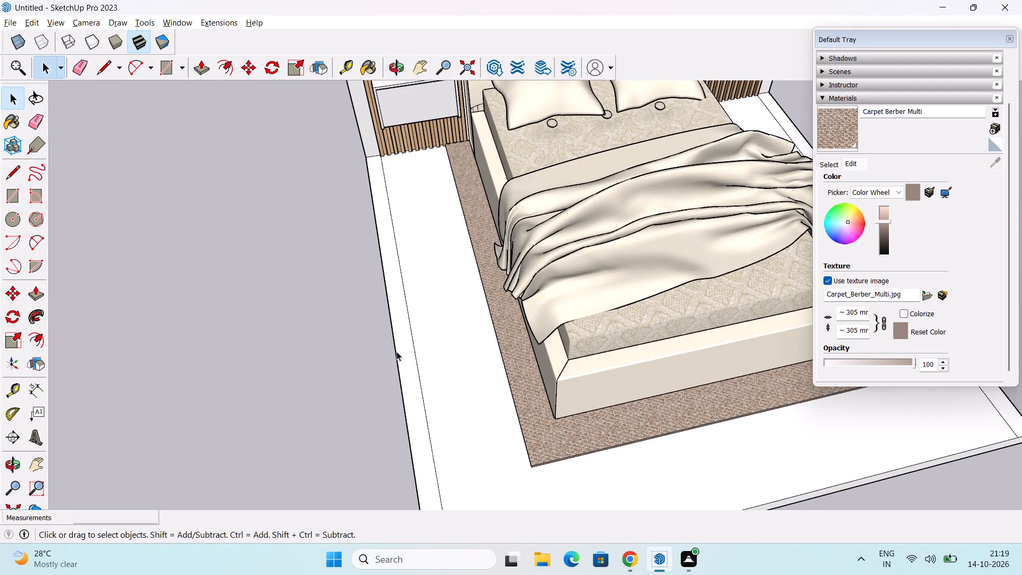
{"action": "key", "text": "p"}
{"action": "middle_click_drag", "start_coordinate": [384, 364], "coordinate": [461, 336]}
{"action": "scroll", "coordinate": [433, 358], "scroll_direction": "up", "scroll_amount": 1}
{"action": "left_click", "coordinate": [440, 357]}
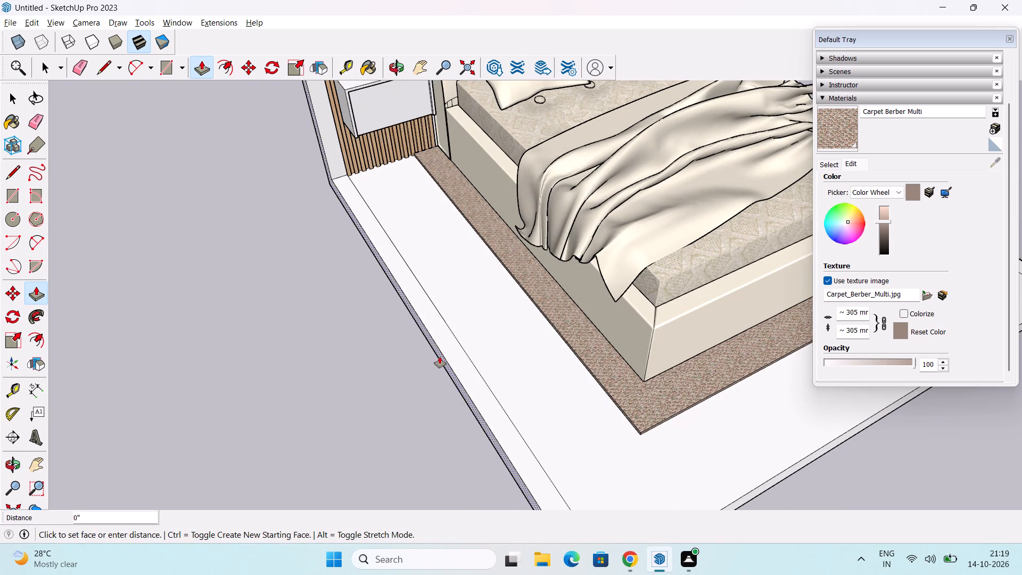
{"action": "type", "text": "6\""}
{"action": "key", "text": "Return"}
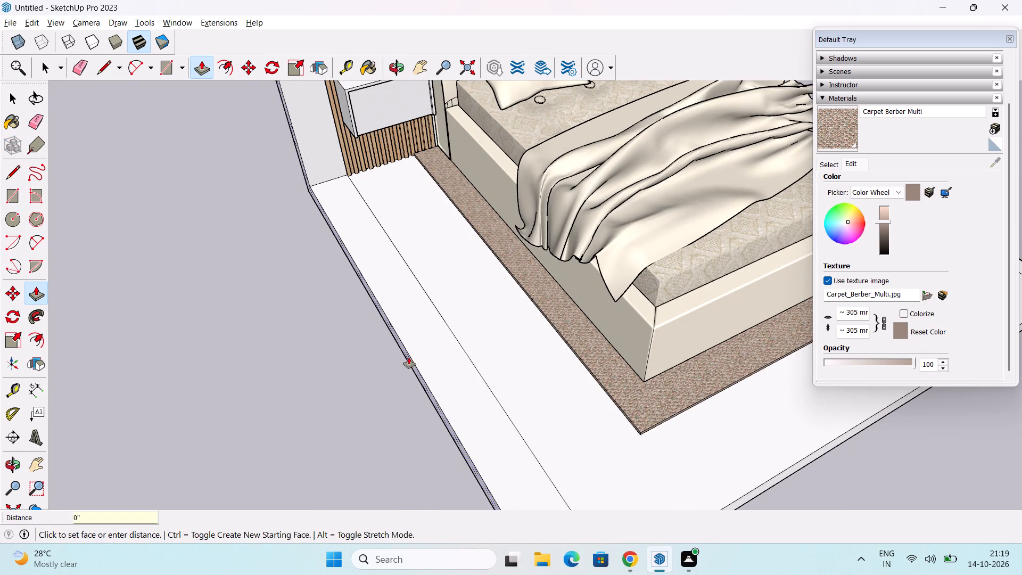
{"action": "key", "text": "space"}
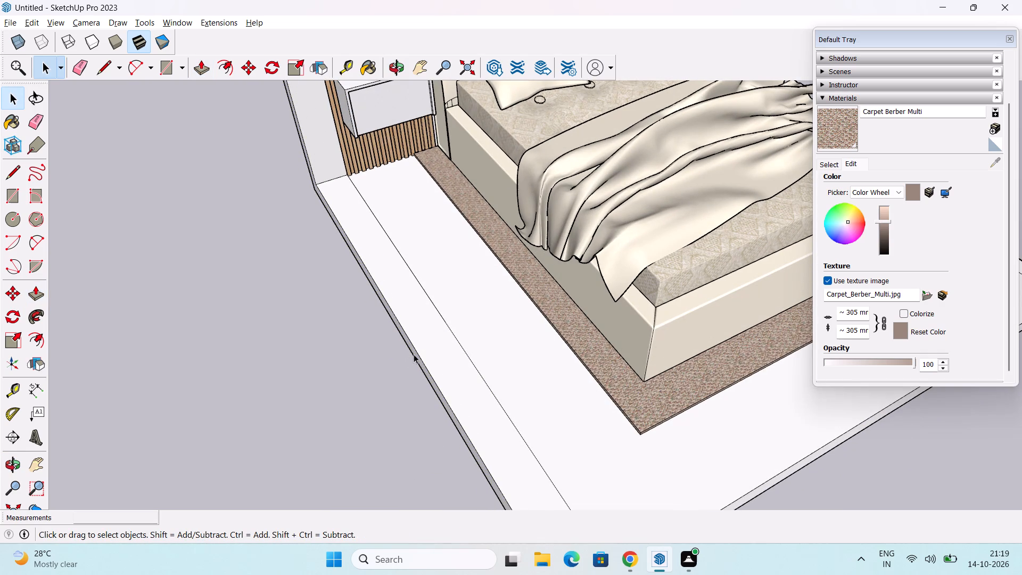
Draw a 14' 6" line along the widened floor strip, from the back wall's base to the floor's front edge.
{"action": "key", "text": "l"}
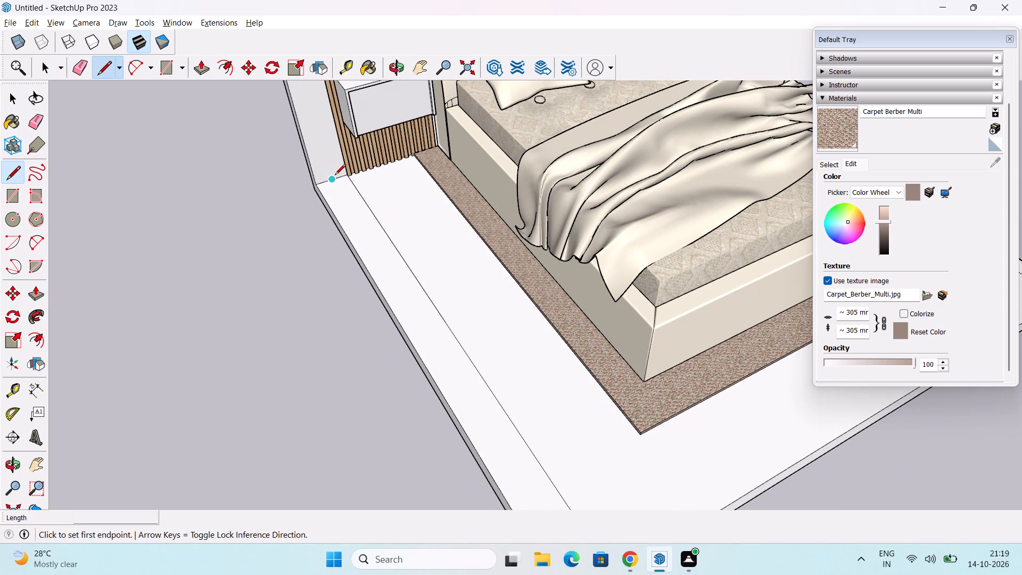
{"action": "left_click", "coordinate": [335, 176]}
{"action": "middle_click_drag", "start_coordinate": [479, 402], "coordinate": [427, 297]}
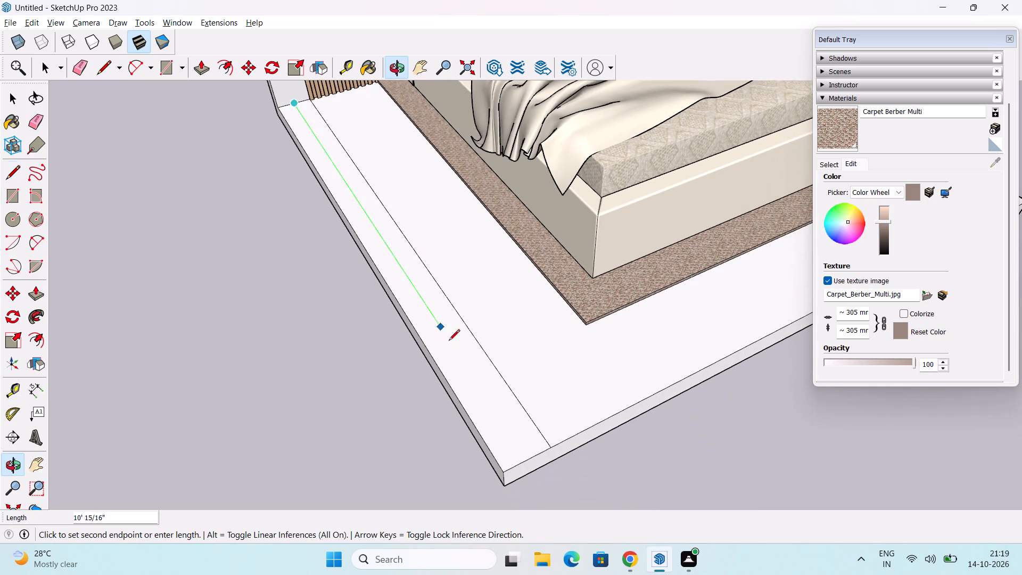
{"action": "left_click", "coordinate": [525, 457]}
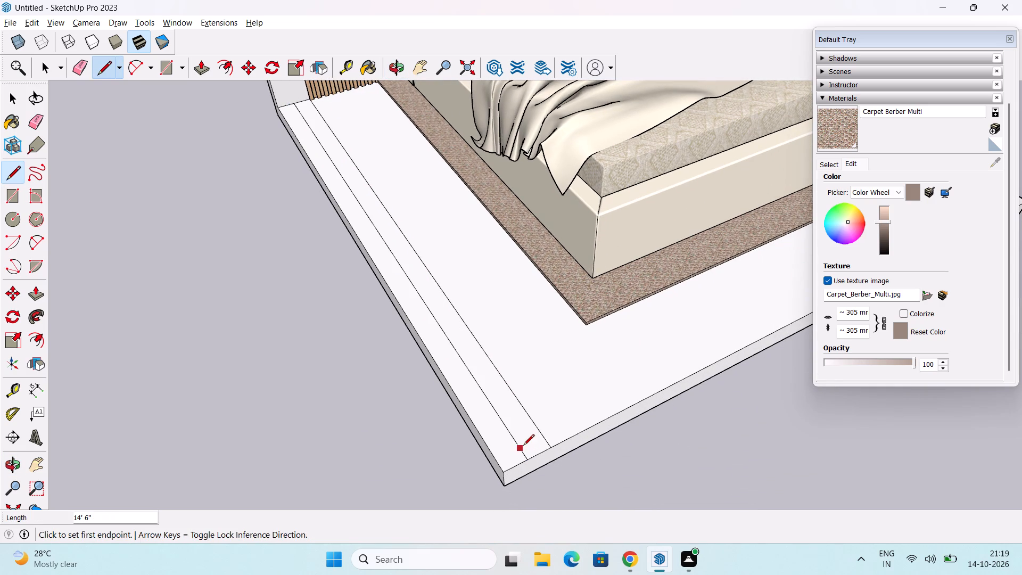
{"action": "key", "text": "space"}
Push/Pull the narrow strip along the floor's long side up 10' to the back wall's top, forming a side wall.
{"action": "key", "text": "p"}
{"action": "left_click", "coordinate": [471, 387]}
{"action": "scroll", "coordinate": [419, 189], "scroll_direction": "down", "scroll_amount": 2}
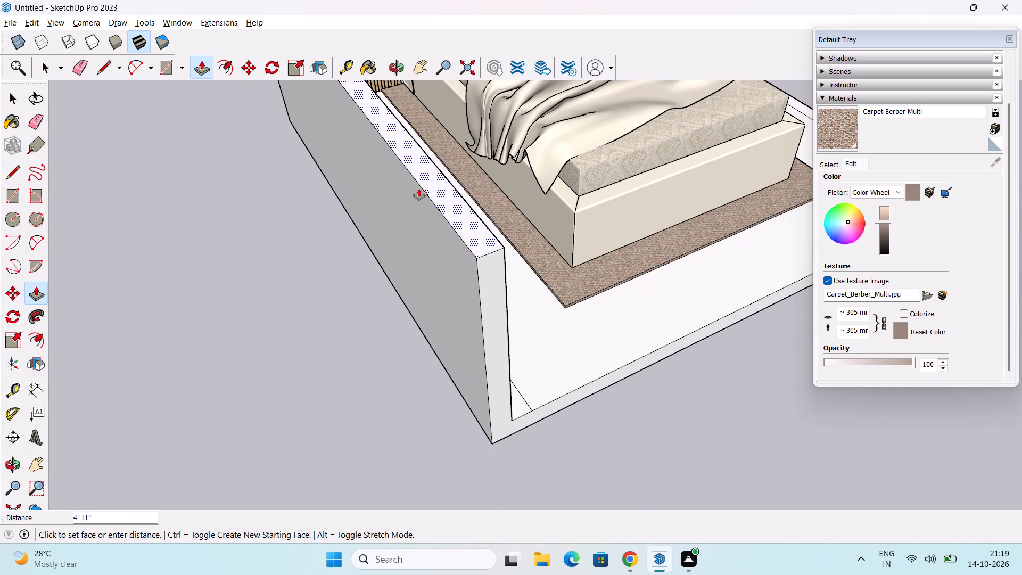
{"action": "middle_click_drag", "start_coordinate": [419, 189], "coordinate": [414, 515]}
{"action": "scroll", "coordinate": [392, 251], "scroll_direction": "down", "scroll_amount": 4}
{"action": "middle_click_drag", "start_coordinate": [392, 240], "coordinate": [398, 413]}
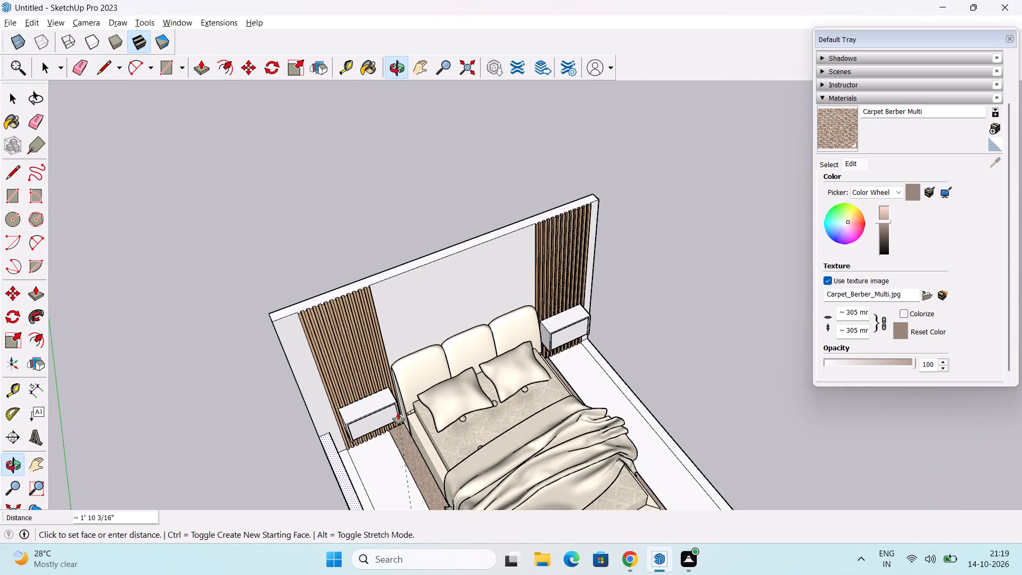
{"action": "scroll", "coordinate": [274, 313], "scroll_direction": "up", "scroll_amount": 6}
{"action": "middle_click_drag", "start_coordinate": [347, 320], "coordinate": [450, 249]}
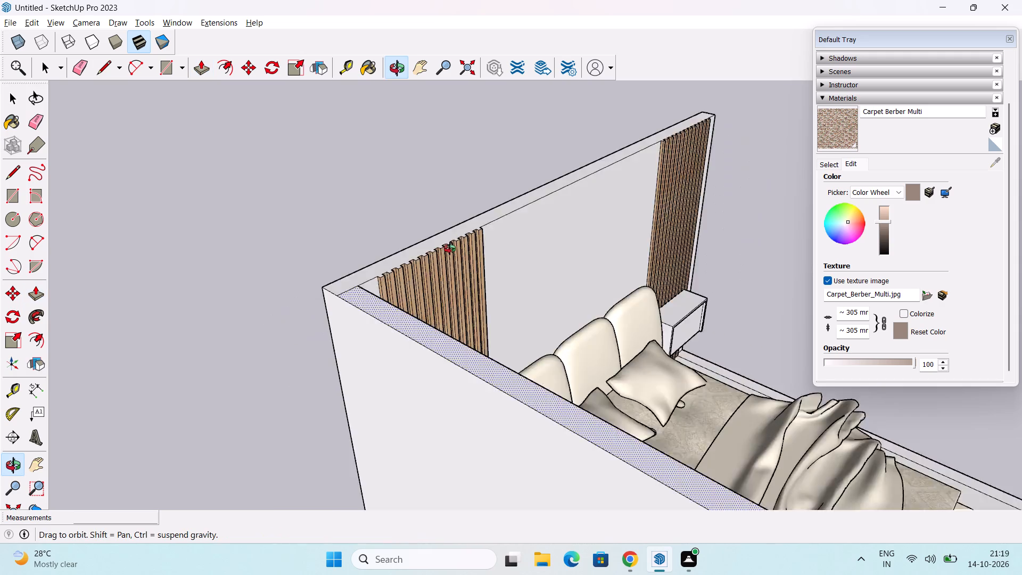
{"action": "middle_click_drag", "start_coordinate": [450, 249], "coordinate": [316, 306]}
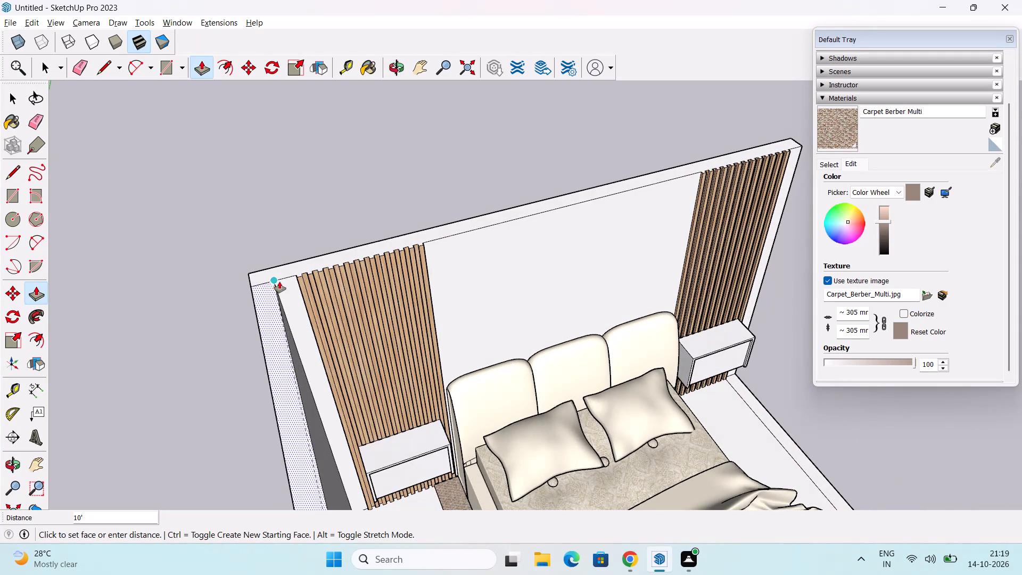
{"action": "left_click", "coordinate": [286, 281]}
{"action": "scroll", "coordinate": [299, 288], "scroll_direction": "down", "scroll_amount": 3}
{"action": "middle_click_drag", "start_coordinate": [333, 349], "coordinate": [194, 307]}
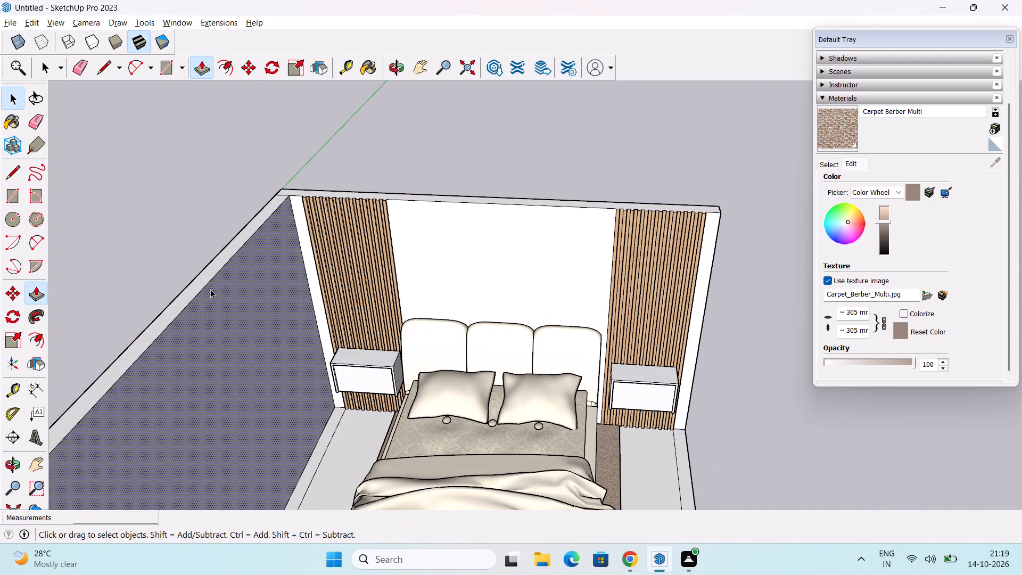
{"action": "key", "text": "space"}
Delete the leftover line on the floor running parallel to the base of the new side wall.
{"action": "middle_click_drag", "start_coordinate": [312, 364], "coordinate": [282, 263], "text": "shift"}
{"action": "middle_click_drag", "start_coordinate": [285, 354], "coordinate": [155, 365]}
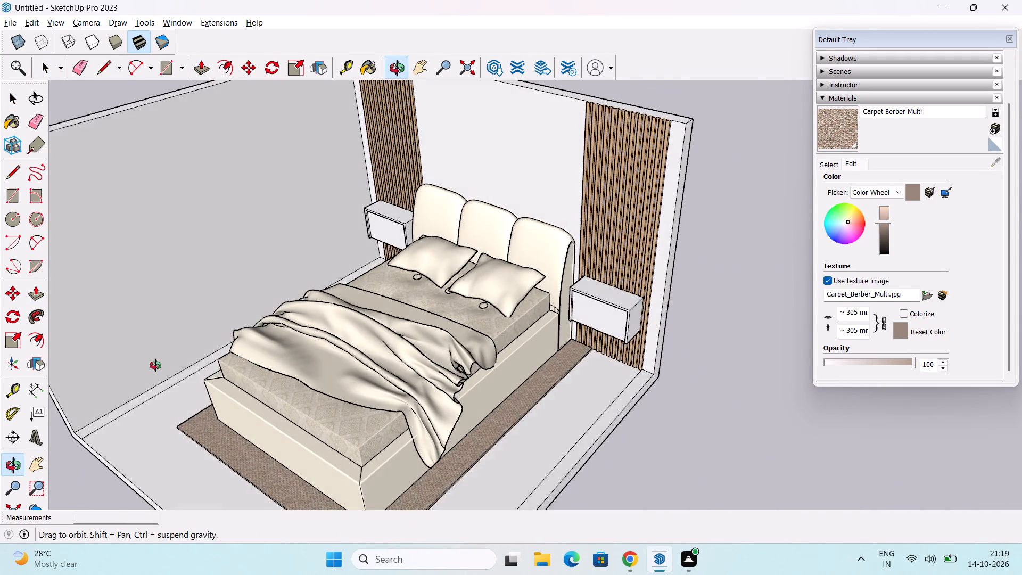
{"action": "middle_click_drag", "start_coordinate": [155, 365], "coordinate": [262, 416]}
{"action": "left_click", "coordinate": [266, 401]}
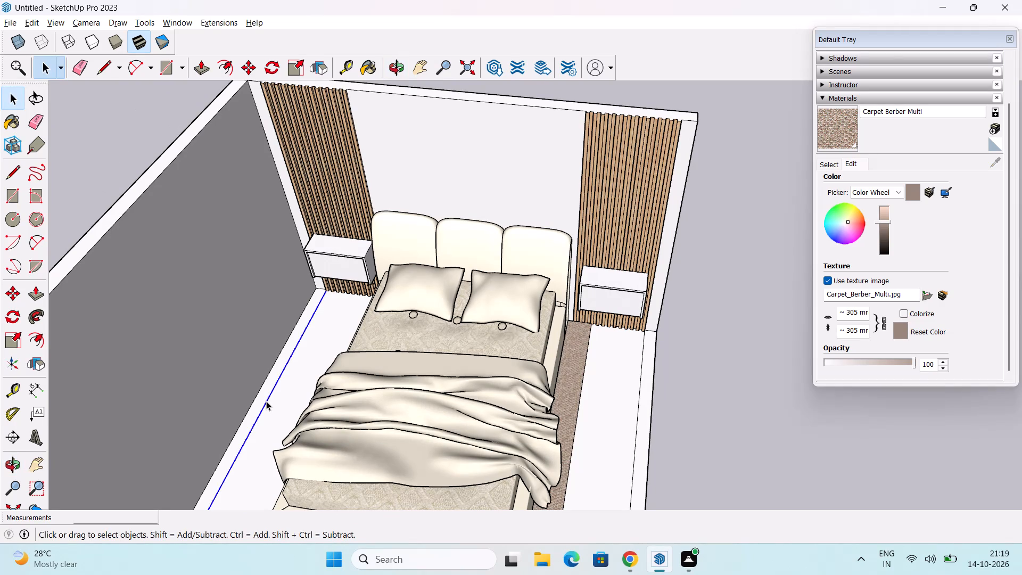
{"action": "key", "text": "Delete"}
Examine the room with its new side wall, bed and floor from the front and at an angle.
{"action": "scroll", "coordinate": [284, 388], "scroll_direction": "down", "scroll_amount": 2}
{"action": "middle_click_drag", "start_coordinate": [325, 360], "coordinate": [395, 273]}
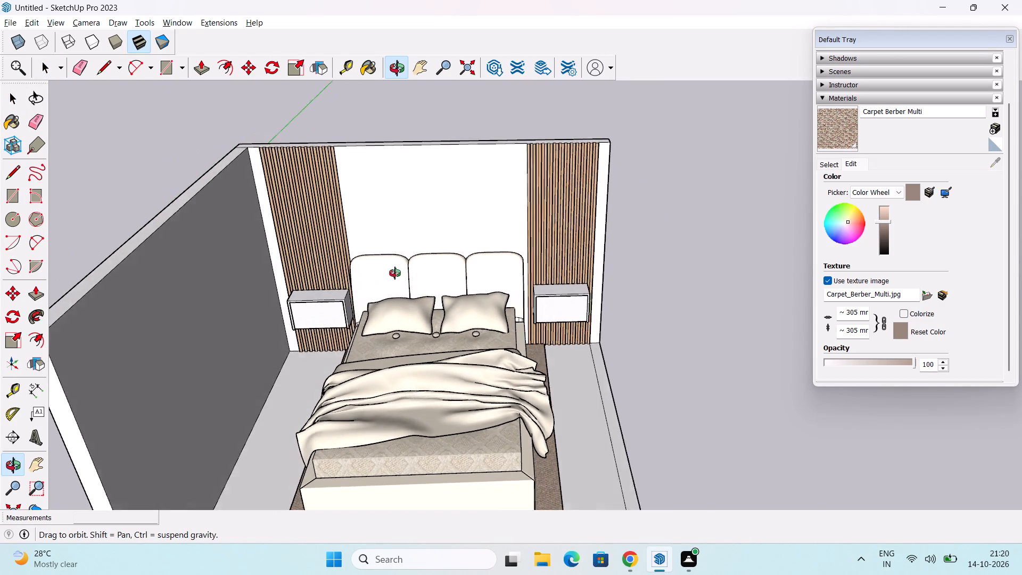
{"action": "middle_click_drag", "start_coordinate": [395, 273], "coordinate": [381, 284]}
{"action": "scroll", "coordinate": [411, 267], "scroll_direction": "down", "scroll_amount": 4}
{"action": "middle_click_drag", "start_coordinate": [438, 322], "coordinate": [432, 326]}
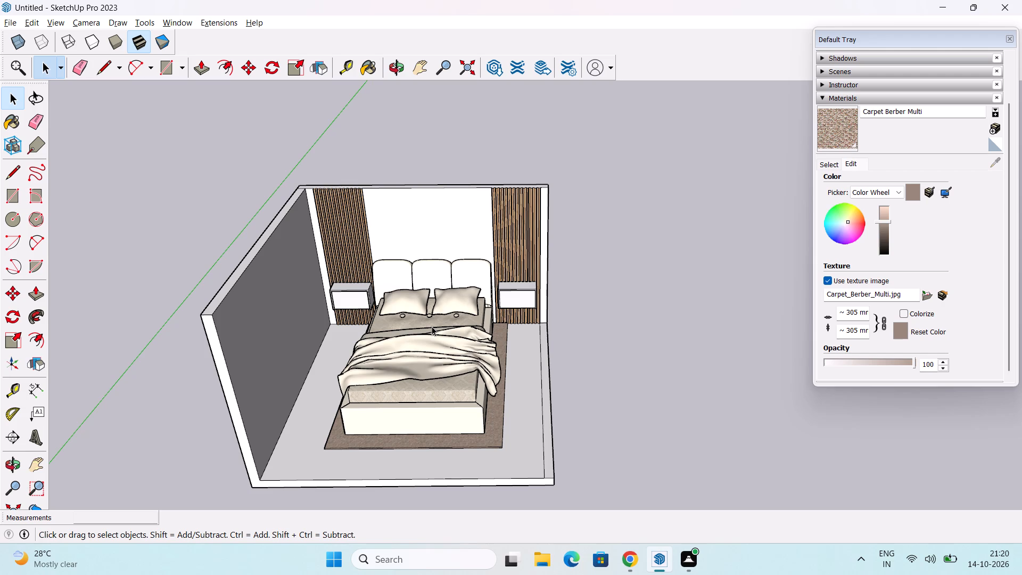
{"action": "middle_click_drag", "start_coordinate": [342, 387], "coordinate": [428, 386]}
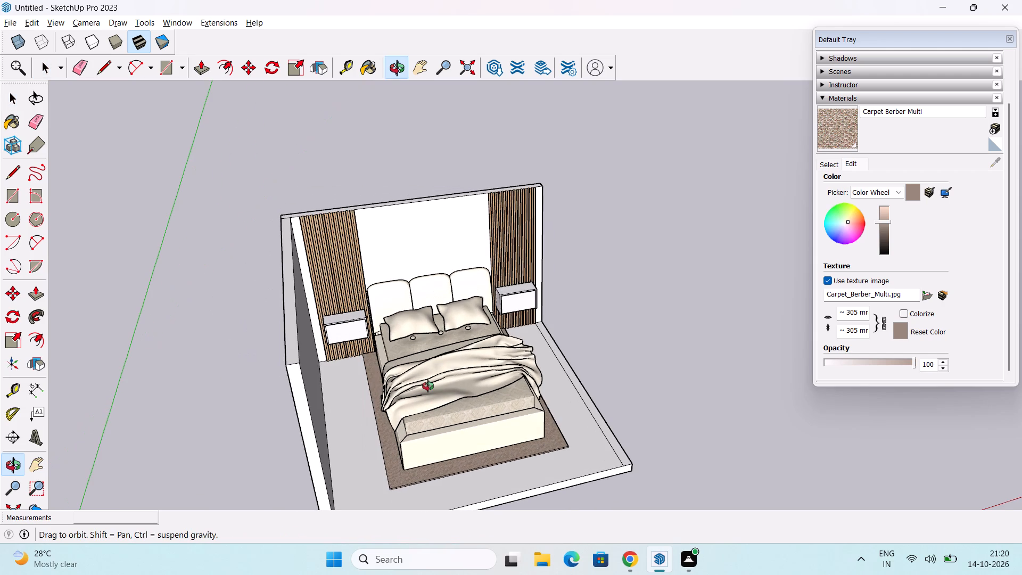
{"action": "middle_click_drag", "start_coordinate": [428, 386], "coordinate": [430, 385]}
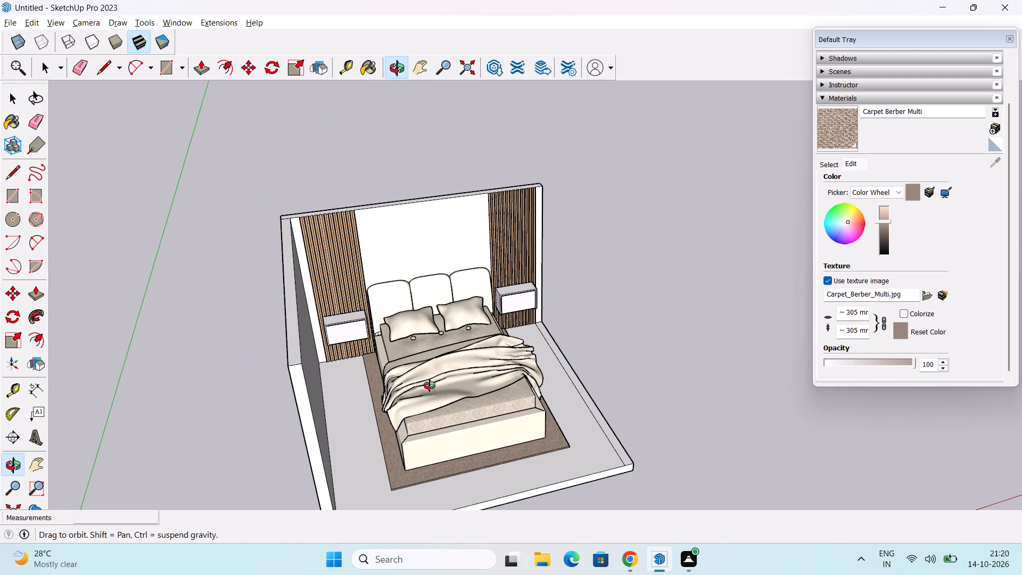
{"action": "middle_click_drag", "start_coordinate": [430, 385], "coordinate": [431, 385]}
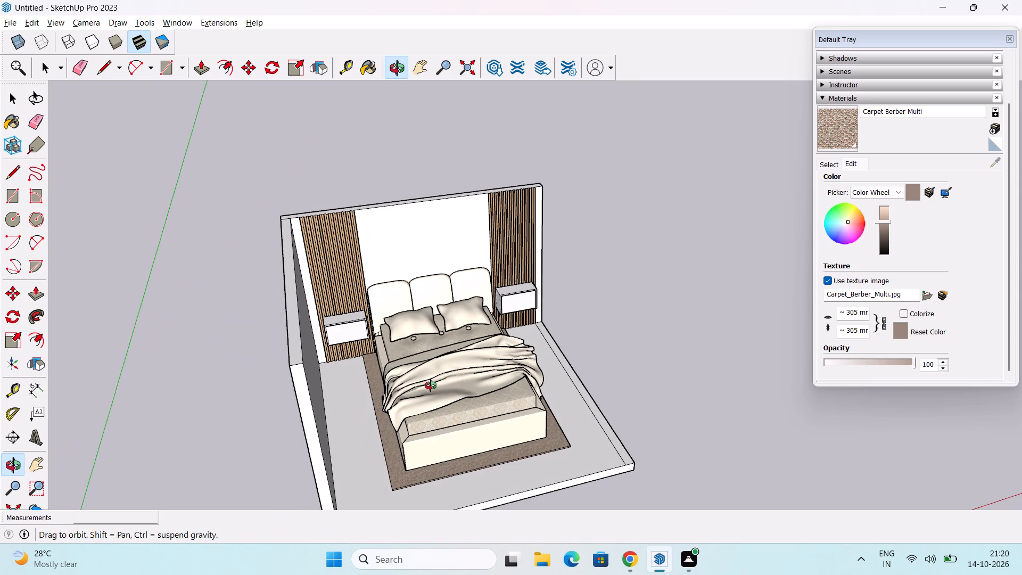
{"action": "middle_click_drag", "start_coordinate": [431, 385], "coordinate": [427, 385]}
{"action": "middle_click_drag", "start_coordinate": [395, 385], "coordinate": [382, 390]}
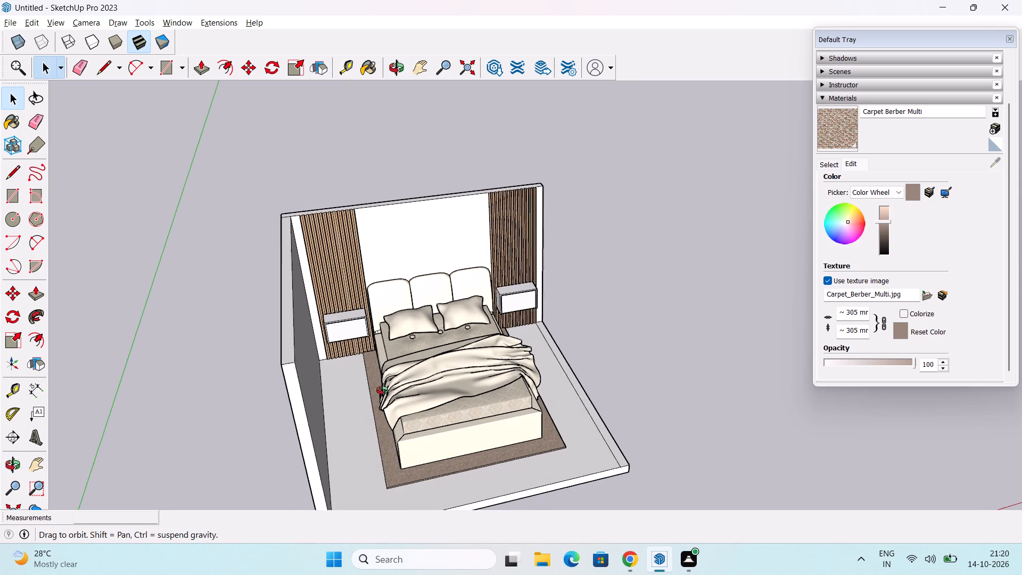
{"action": "middle_click_drag", "start_coordinate": [382, 390], "coordinate": [388, 373]}
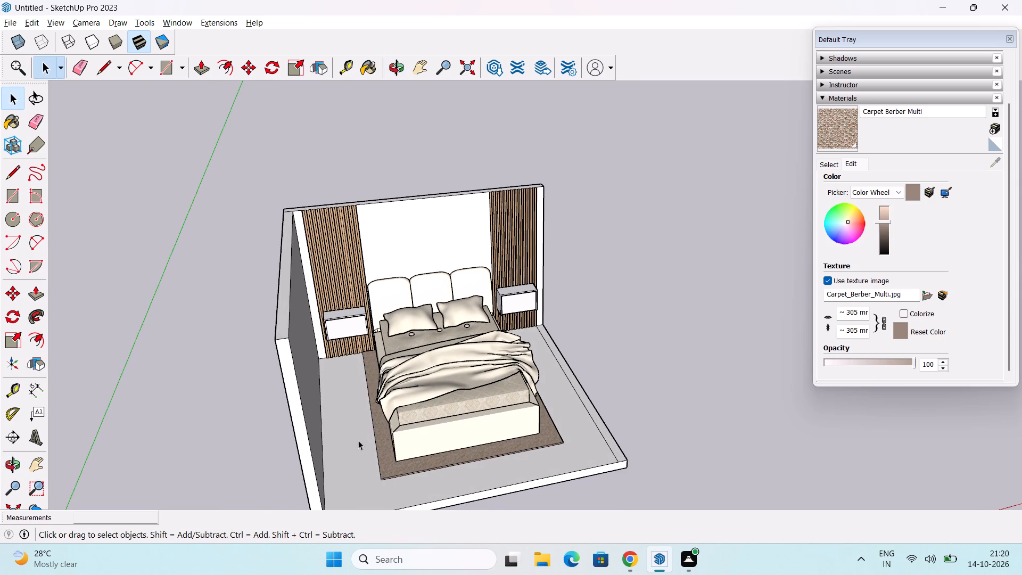
Push/Pull the side wall's outer face outward by 2'.
{"action": "middle_click_drag", "start_coordinate": [362, 441], "coordinate": [388, 347], "text": "shift"}
{"action": "middle_click_drag", "start_coordinate": [339, 376], "coordinate": [419, 355]}
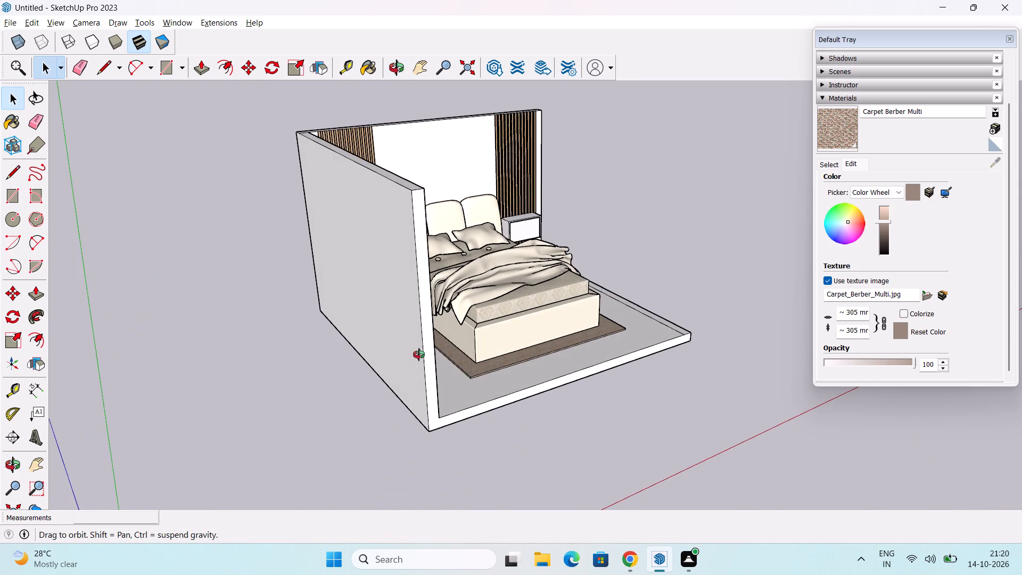
{"action": "middle_click_drag", "start_coordinate": [419, 355], "coordinate": [419, 366]}
{"action": "scroll", "coordinate": [419, 355], "scroll_direction": "down", "scroll_amount": 1}
{"action": "key", "text": "p"}
{"action": "left_click", "coordinate": [386, 322]}
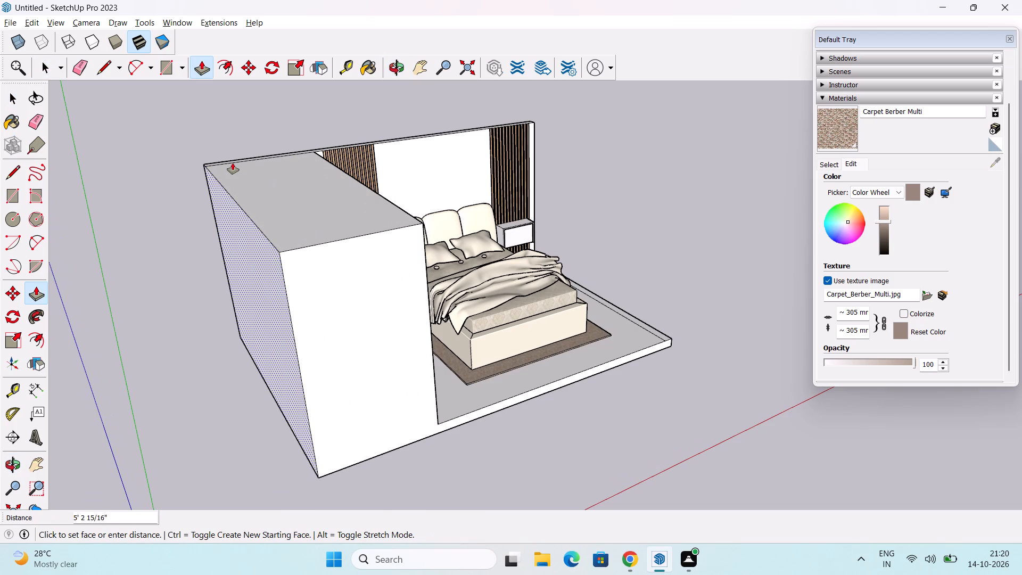
{"action": "type", "text": "2'"}
{"action": "key", "text": "Return"}
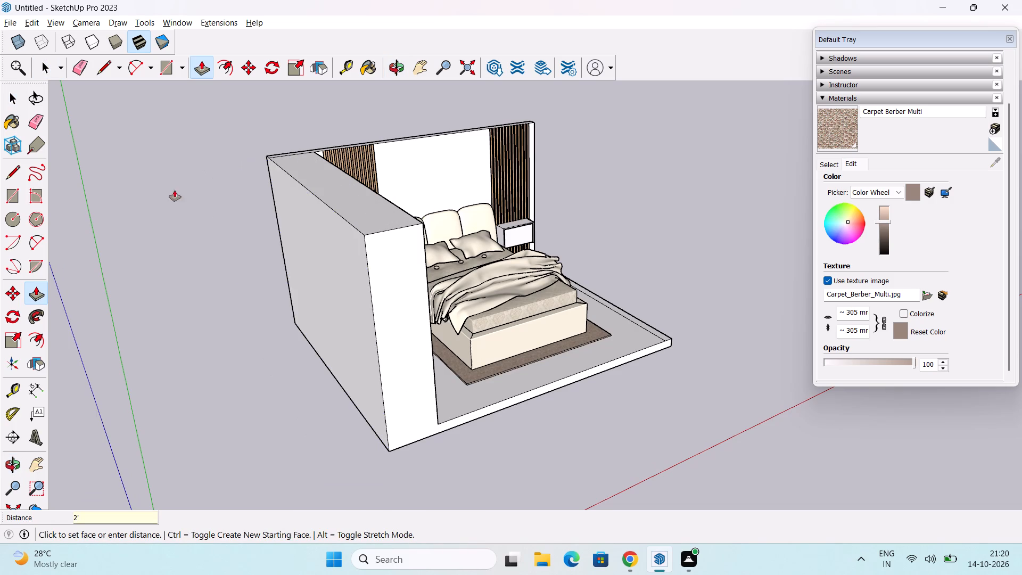
Push/Pull the side wall's inner face 2' away from the bed to widen the room.
{"action": "middle_click_drag", "start_coordinate": [516, 364], "coordinate": [227, 395]}
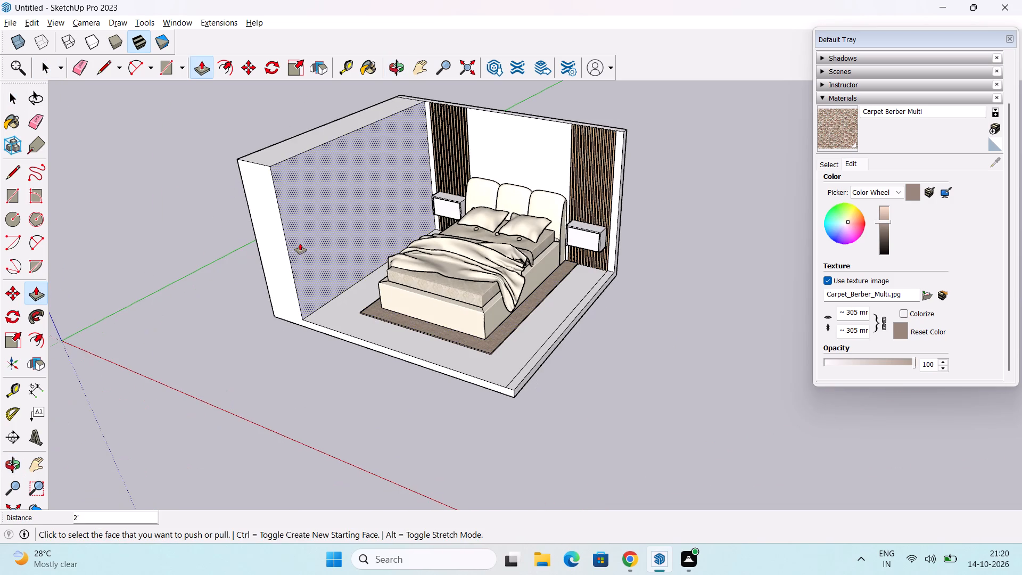
{"action": "left_click", "coordinate": [307, 243]}
{"action": "type", "text": "2'"}
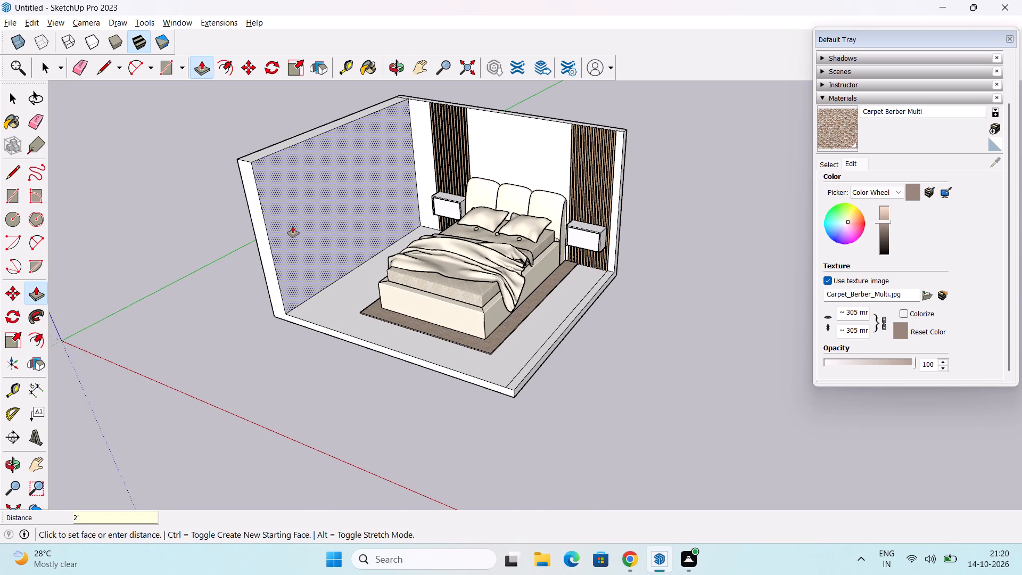
{"action": "key", "text": "Return"}
{"action": "middle_click_drag", "start_coordinate": [316, 313], "coordinate": [458, 379]}
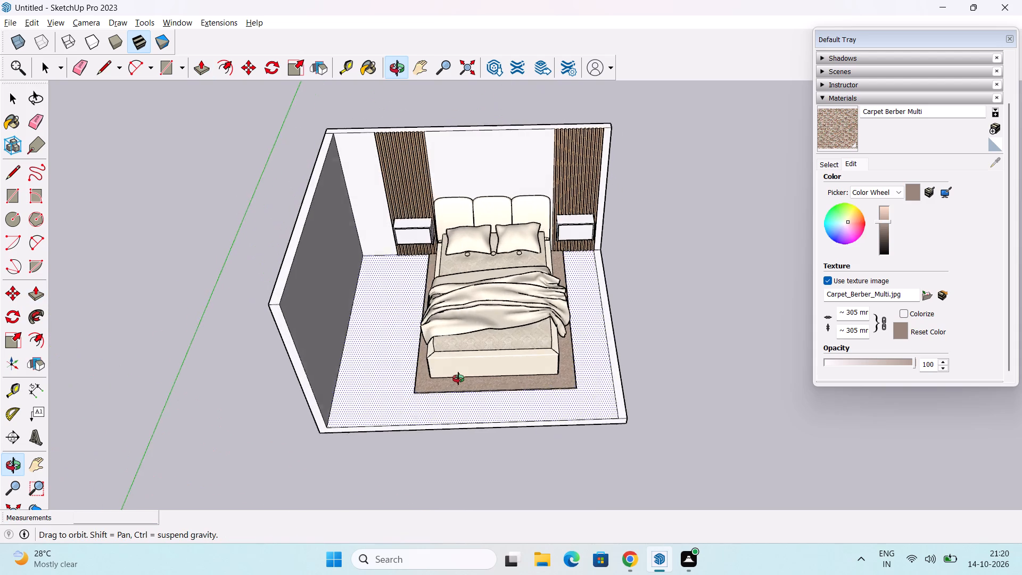
{"action": "middle_click_drag", "start_coordinate": [458, 379], "coordinate": [383, 367]}
{"action": "key", "text": "space"}
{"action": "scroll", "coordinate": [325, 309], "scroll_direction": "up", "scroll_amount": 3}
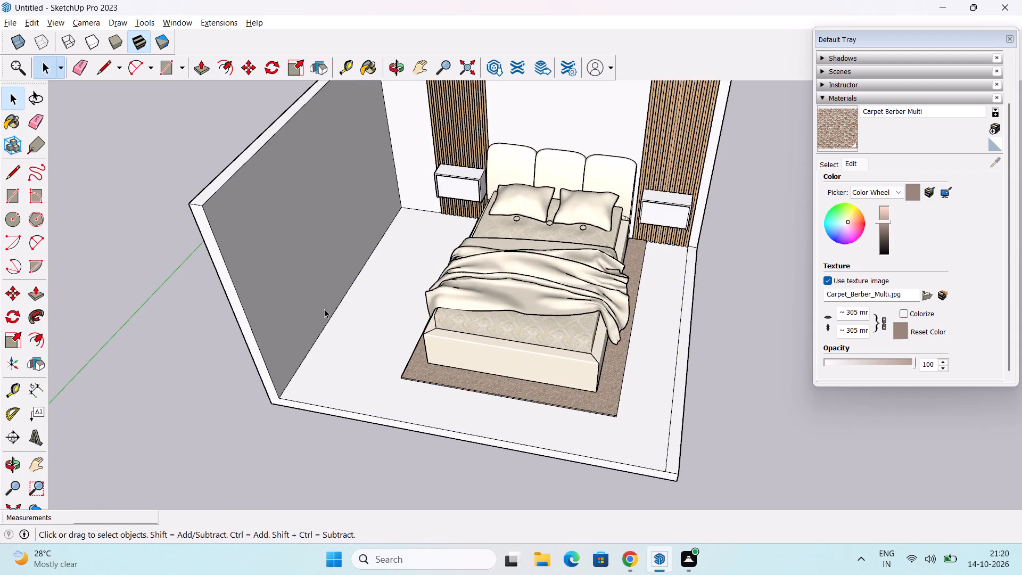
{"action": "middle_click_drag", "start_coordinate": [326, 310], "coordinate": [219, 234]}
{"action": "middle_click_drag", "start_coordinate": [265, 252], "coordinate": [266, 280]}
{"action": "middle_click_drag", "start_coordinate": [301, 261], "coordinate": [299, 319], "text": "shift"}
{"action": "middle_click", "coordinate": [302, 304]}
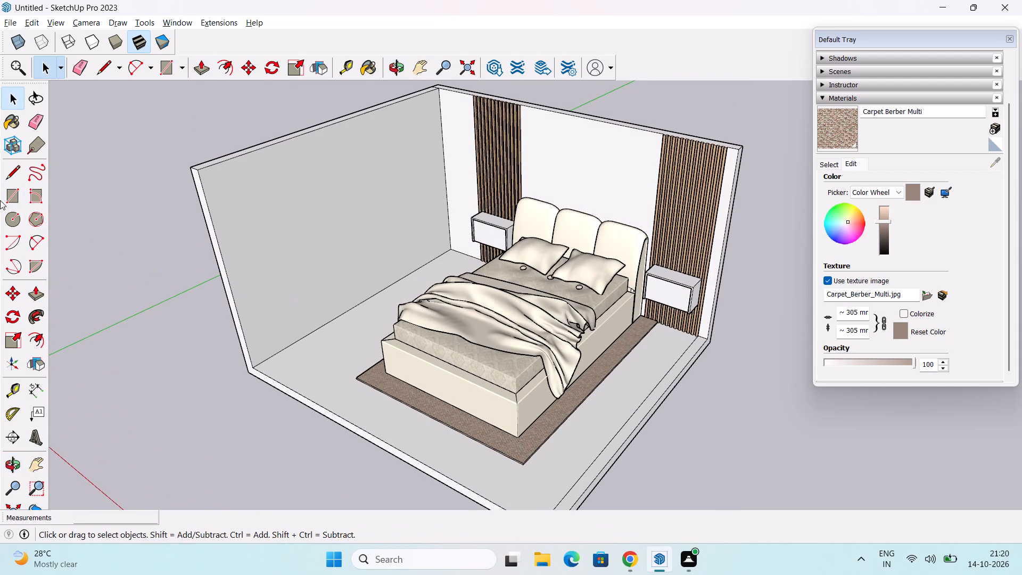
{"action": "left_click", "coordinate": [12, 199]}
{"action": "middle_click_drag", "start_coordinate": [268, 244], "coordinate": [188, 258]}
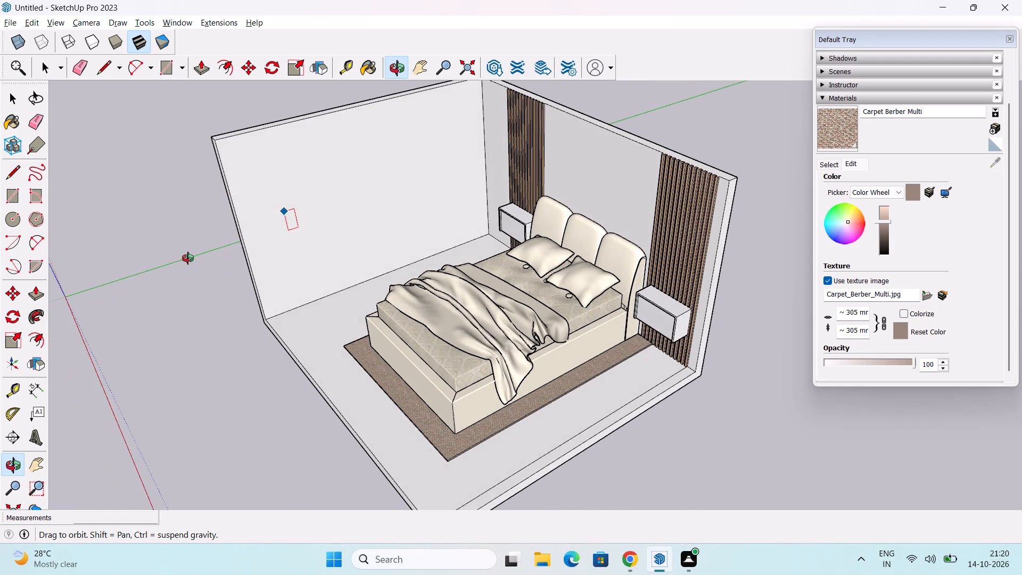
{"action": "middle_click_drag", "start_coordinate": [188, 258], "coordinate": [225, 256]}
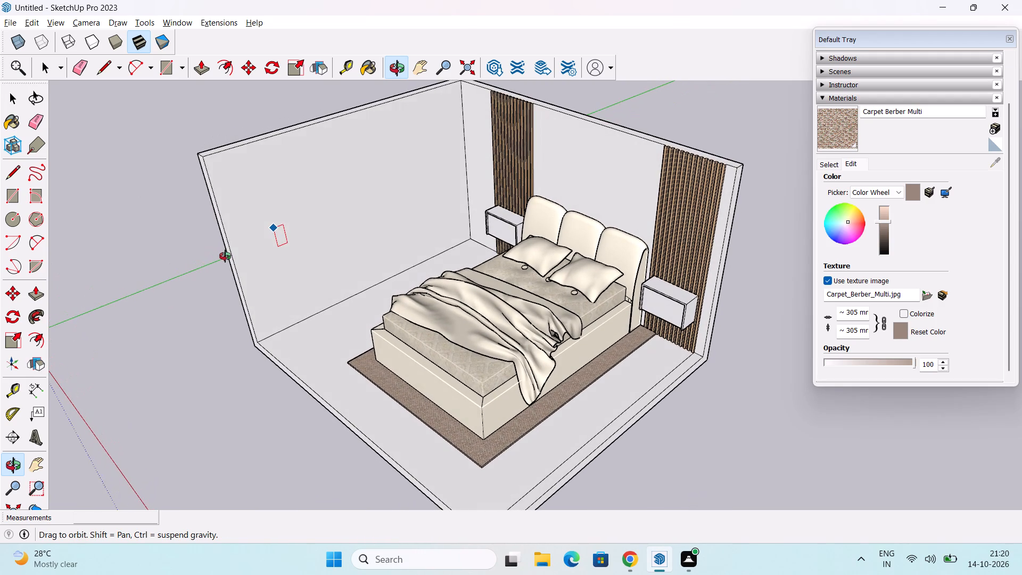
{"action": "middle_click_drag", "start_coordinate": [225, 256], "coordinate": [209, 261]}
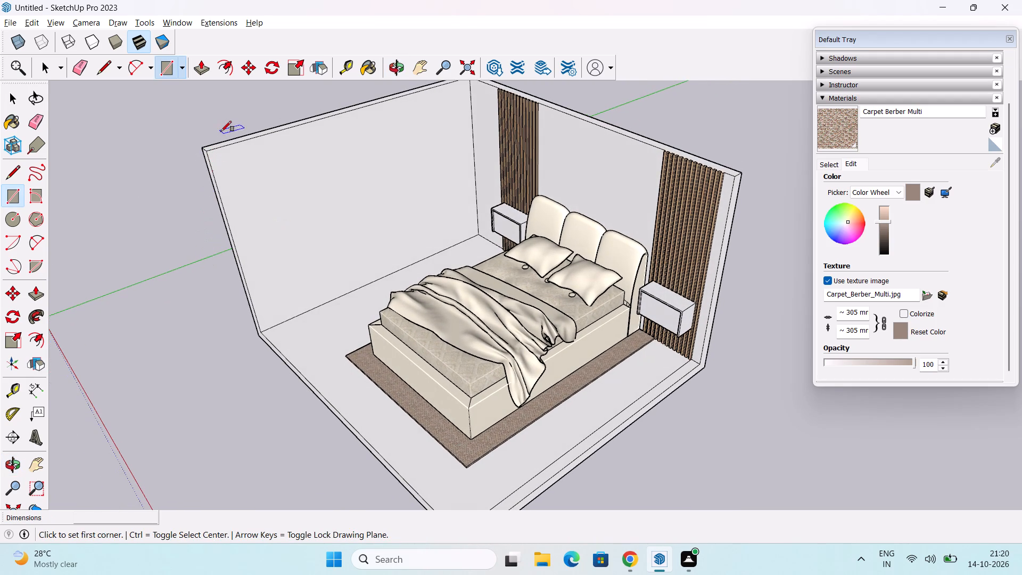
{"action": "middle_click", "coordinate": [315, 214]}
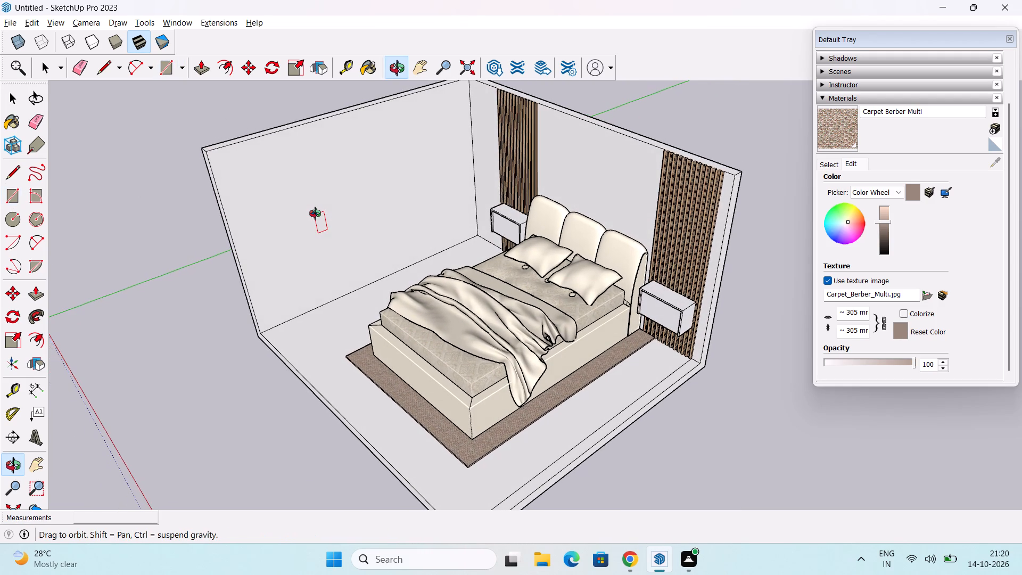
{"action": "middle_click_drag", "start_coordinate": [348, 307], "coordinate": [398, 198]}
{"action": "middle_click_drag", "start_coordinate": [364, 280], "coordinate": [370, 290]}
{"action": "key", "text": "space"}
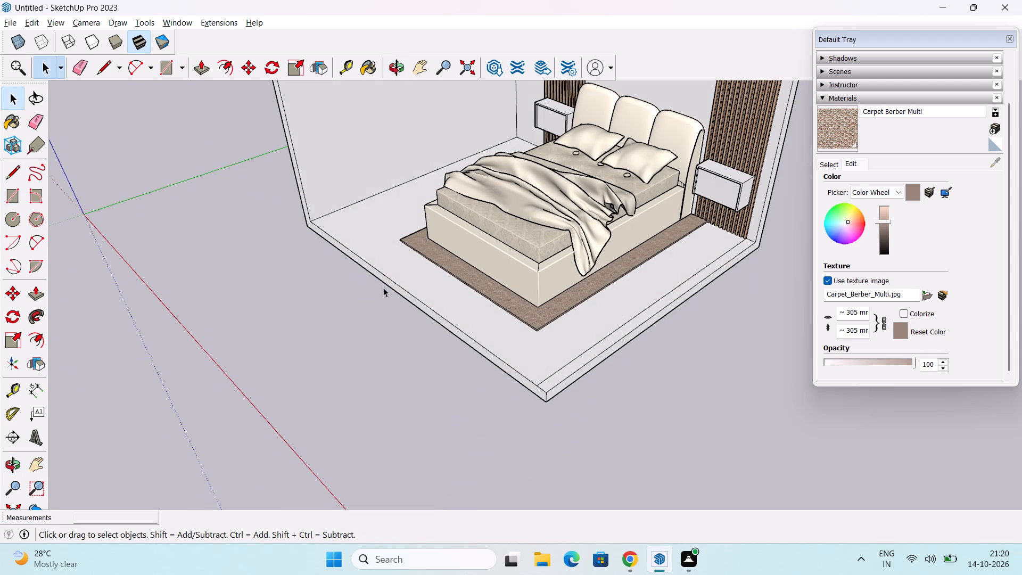
Push/Pull the front end face of the floor and side wall outward by 2'.
{"action": "key", "text": "p"}
{"action": "left_click", "coordinate": [422, 305]}
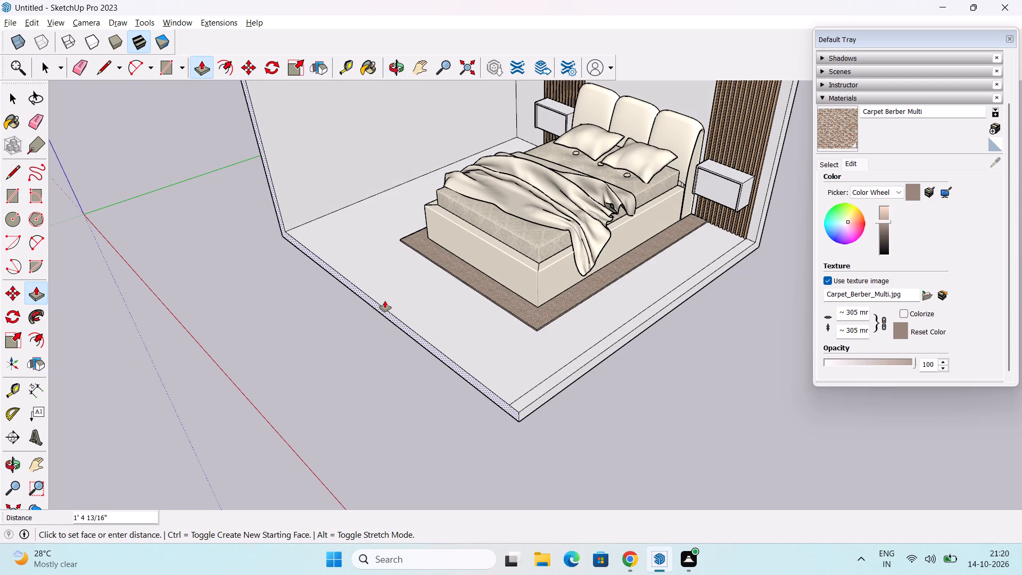
{"action": "type", "text": "2'"}
{"action": "key", "text": "Return"}
{"action": "key", "text": "space"}
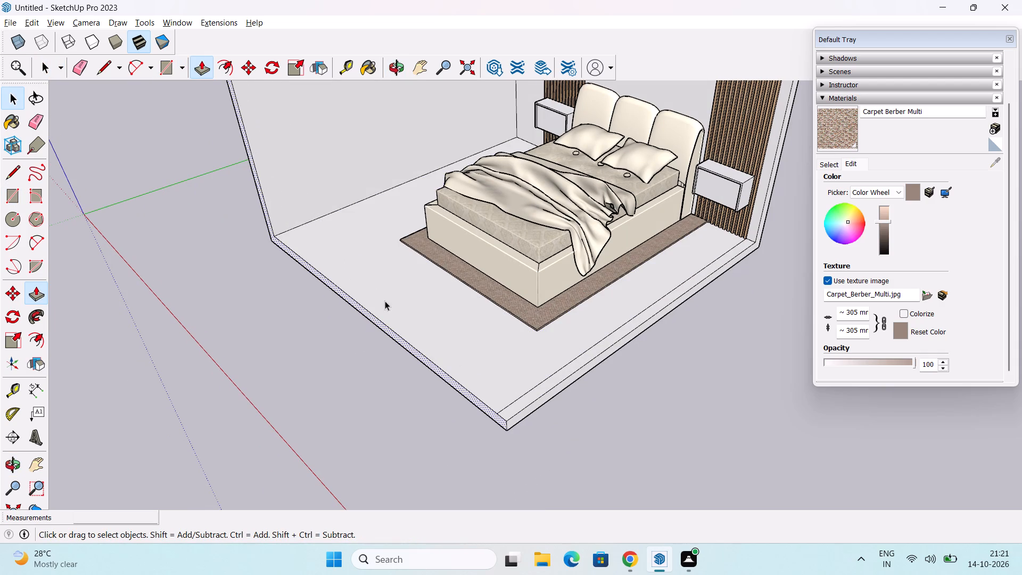
Draw a rectangle about 12' by 9' on the side wall's inner face, with its bottom on the wall's base edge.
{"action": "scroll", "coordinate": [383, 309], "scroll_direction": "down", "scroll_amount": 2}
{"action": "middle_click_drag", "start_coordinate": [386, 313], "coordinate": [373, 436], "text": "shift"}
{"action": "middle_click_drag", "start_coordinate": [378, 401], "coordinate": [337, 378]}
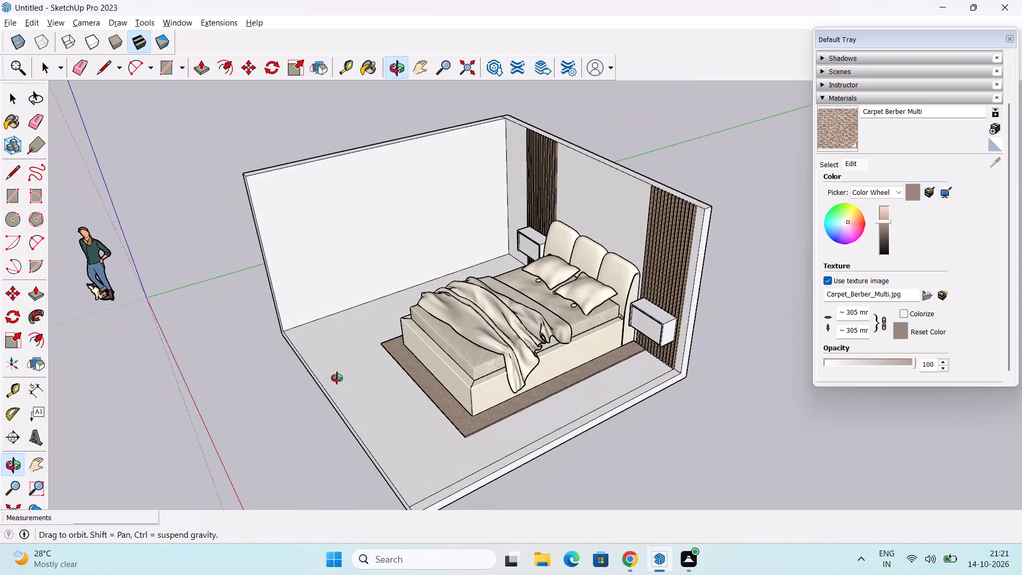
{"action": "middle_click_drag", "start_coordinate": [337, 378], "coordinate": [337, 379]}
{"action": "left_click_drag", "start_coordinate": [10, 195], "coordinate": [18, 194]}
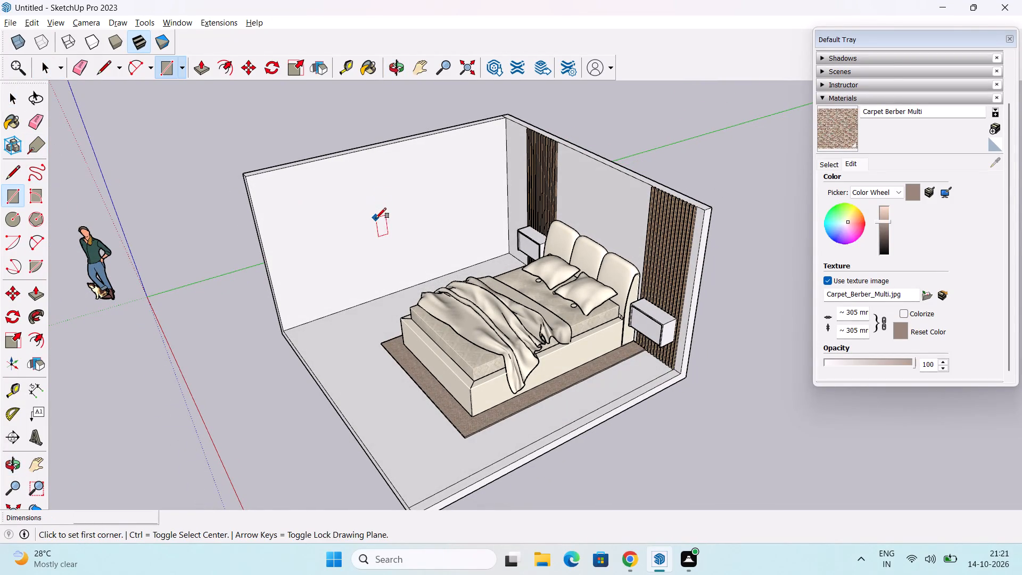
{"action": "middle_click_drag", "start_coordinate": [375, 220], "coordinate": [349, 217]}
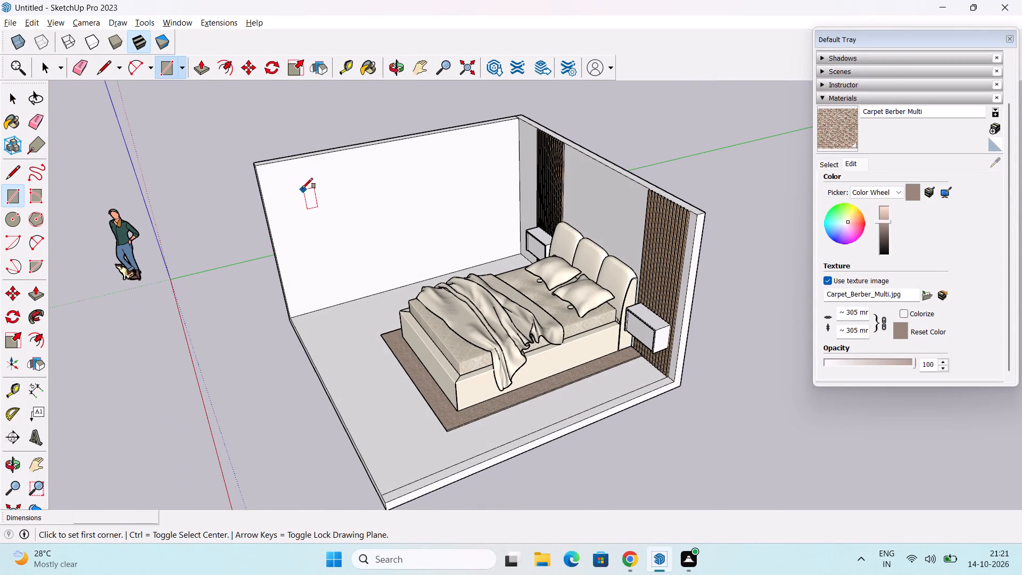
{"action": "left_click", "coordinate": [285, 178]}
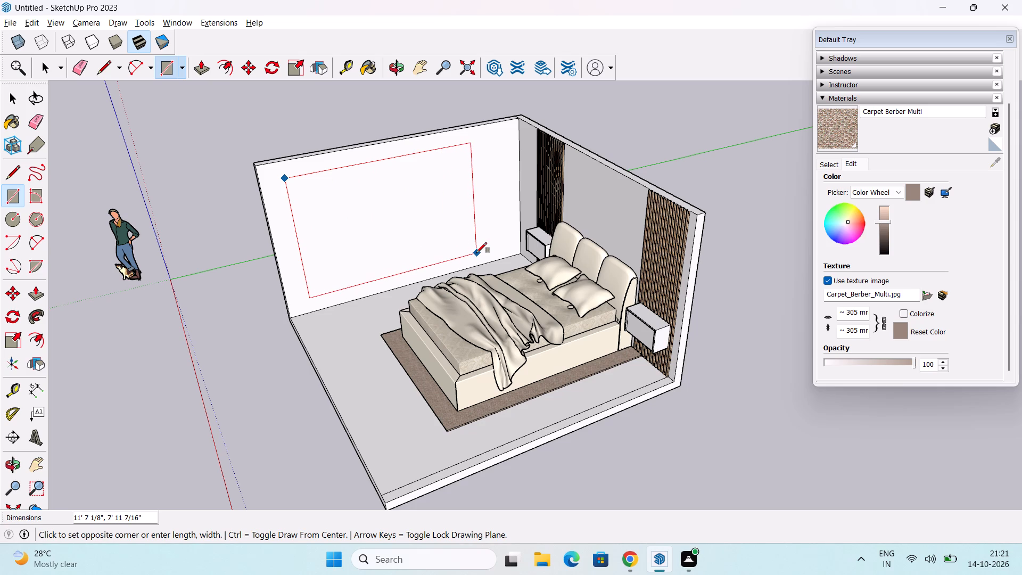
{"action": "middle_click_drag", "start_coordinate": [476, 253], "coordinate": [490, 266]}
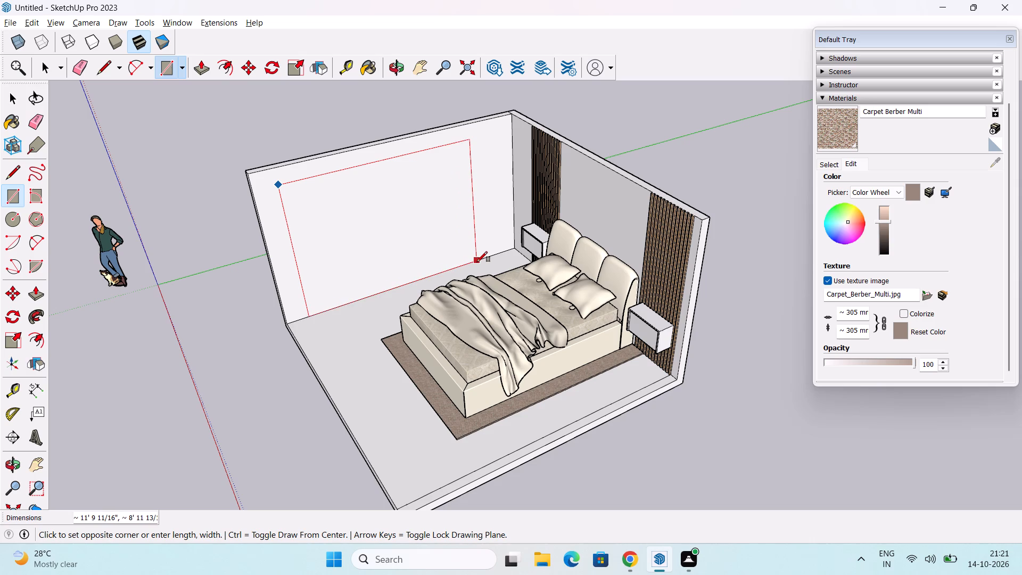
{"action": "left_click", "coordinate": [477, 262]}
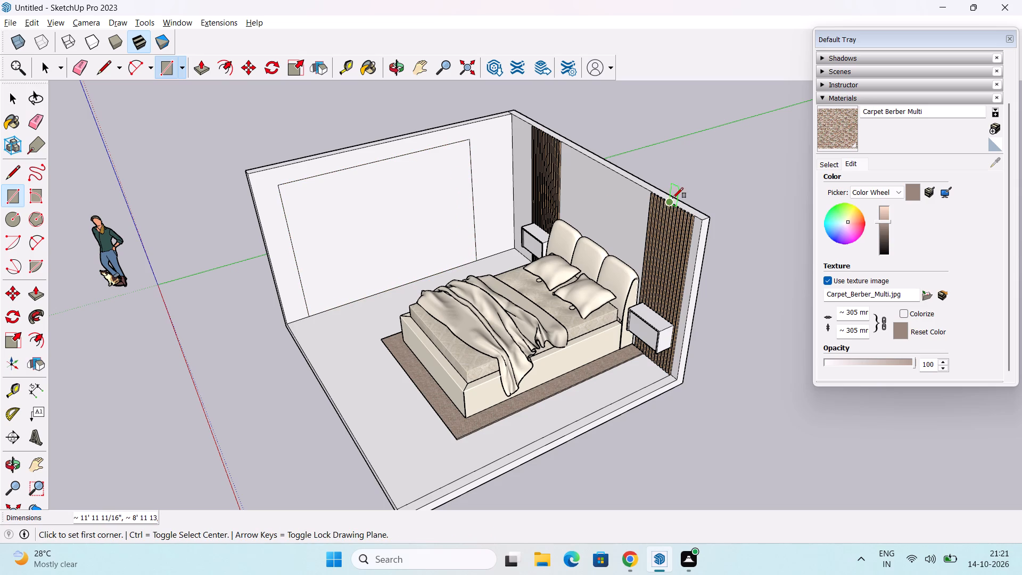
Paint the large rectangle on the side wall with the Suede Dark Gray material from the carpet, fabrics and leathers collection.
{"action": "key", "text": "space"}
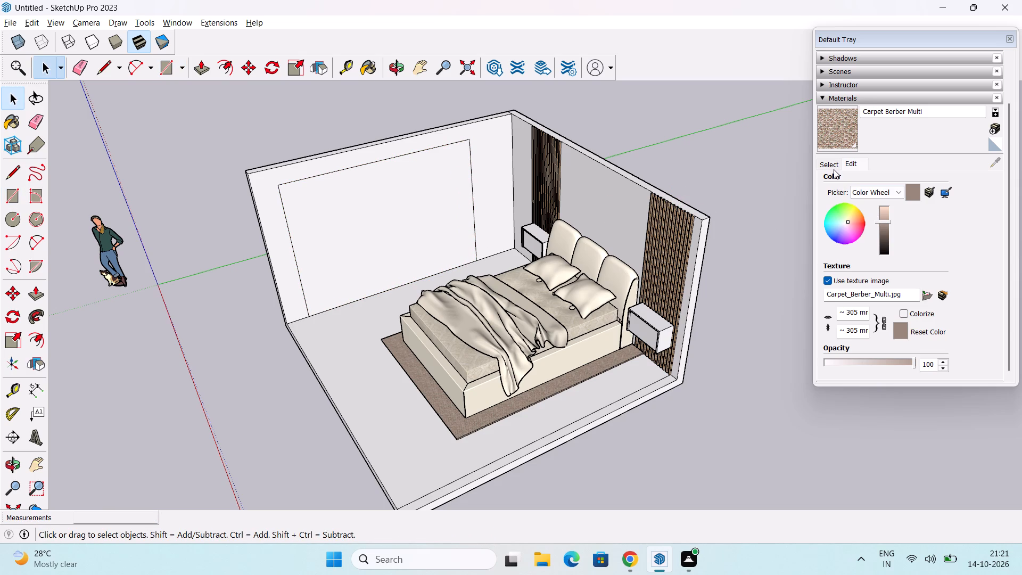
{"action": "left_click", "coordinate": [830, 166]}
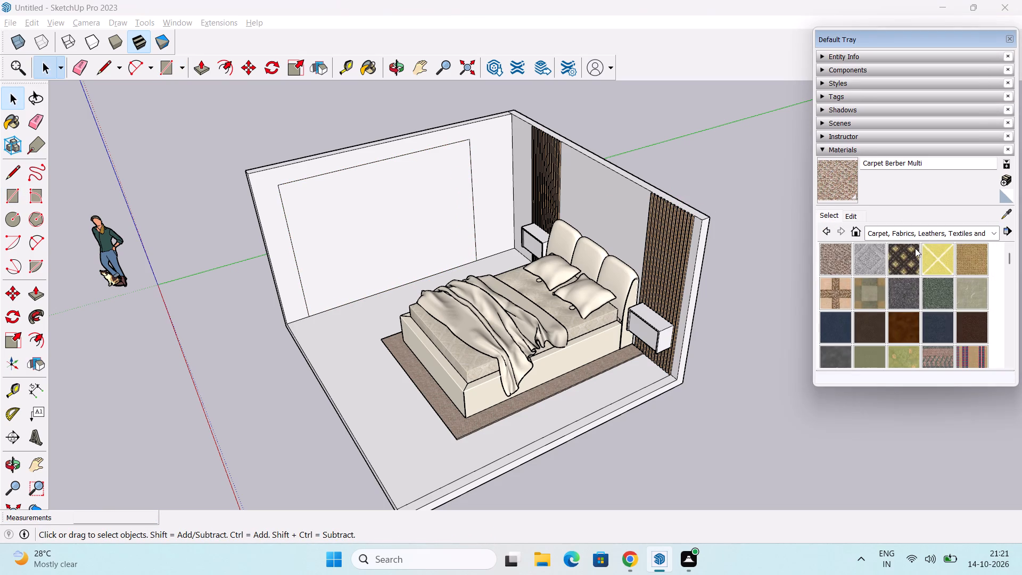
{"action": "scroll", "coordinate": [915, 248], "scroll_direction": "down", "scroll_amount": 1}
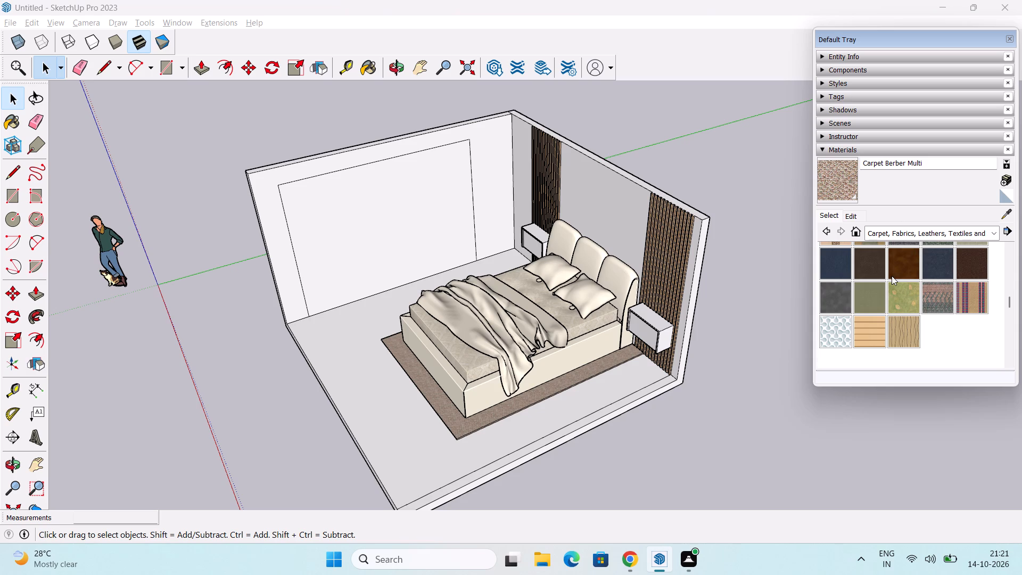
{"action": "scroll", "coordinate": [892, 276], "scroll_direction": "up", "scroll_amount": 1}
{"action": "scroll", "coordinate": [856, 310], "scroll_direction": "down", "scroll_amount": 2}
{"action": "scroll", "coordinate": [835, 256], "scroll_direction": "up", "scroll_amount": 1}
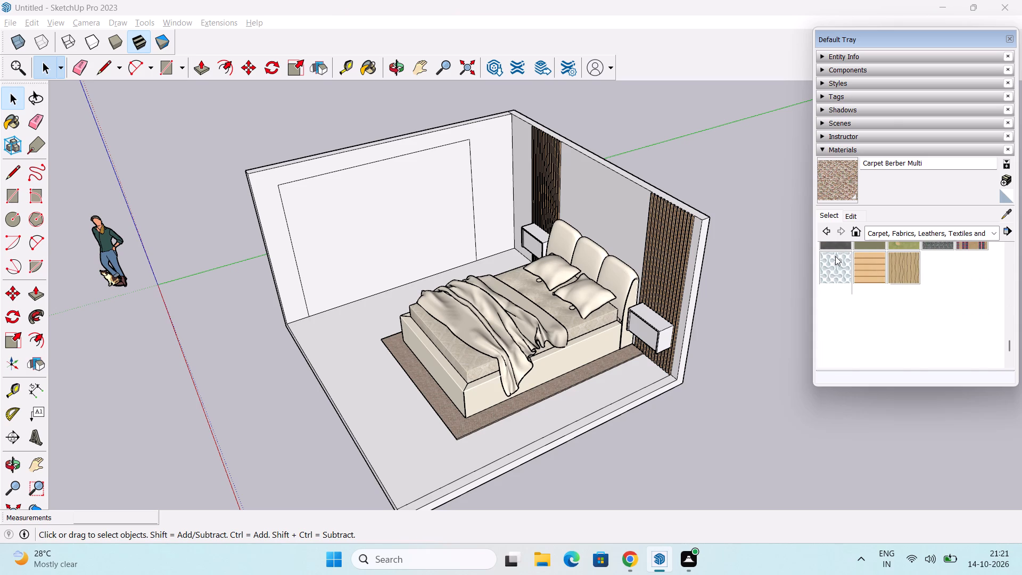
{"action": "left_click", "coordinate": [834, 285]}
{"action": "left_click", "coordinate": [366, 200]}
{"action": "scroll", "coordinate": [349, 234], "scroll_direction": "up", "scroll_amount": 1}
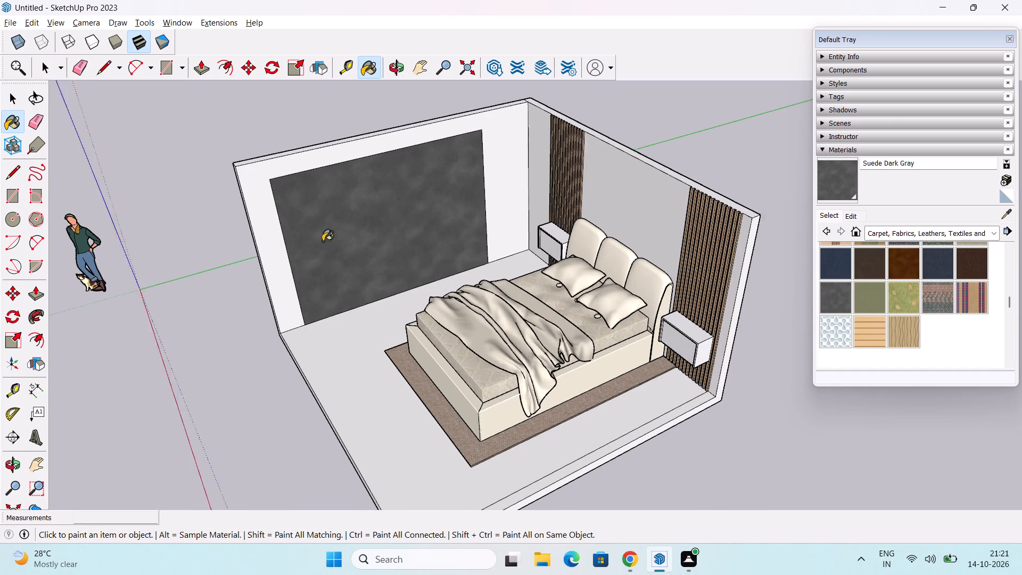
{"action": "scroll", "coordinate": [323, 241], "scroll_direction": "up", "scroll_amount": 5}
{"action": "middle_click_drag", "start_coordinate": [343, 236], "coordinate": [325, 215]}
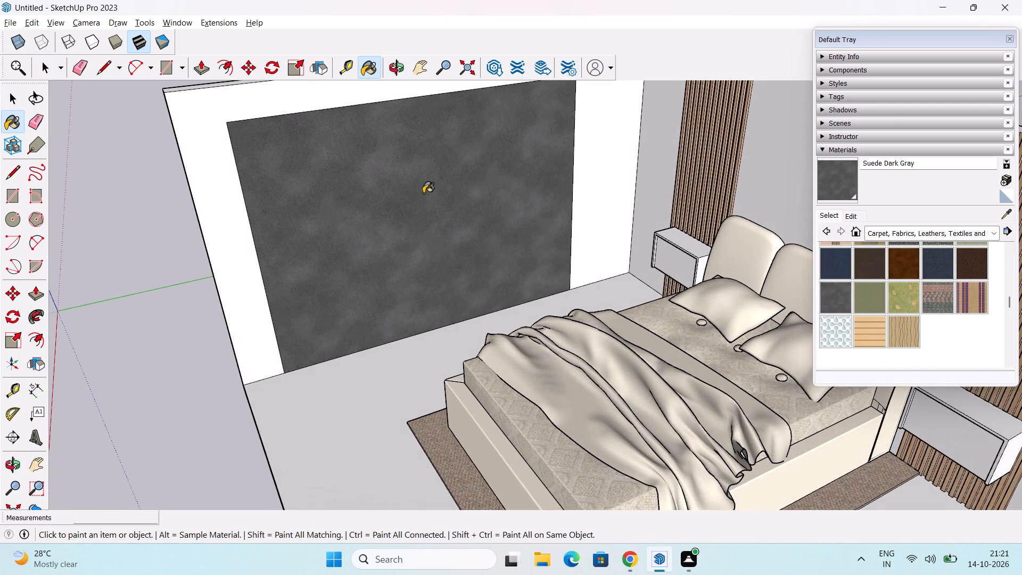
Raise the brightness of the Suede Dark Gray material to make the side wall's rectangle a light gray.
{"action": "left_click", "coordinate": [846, 212]}
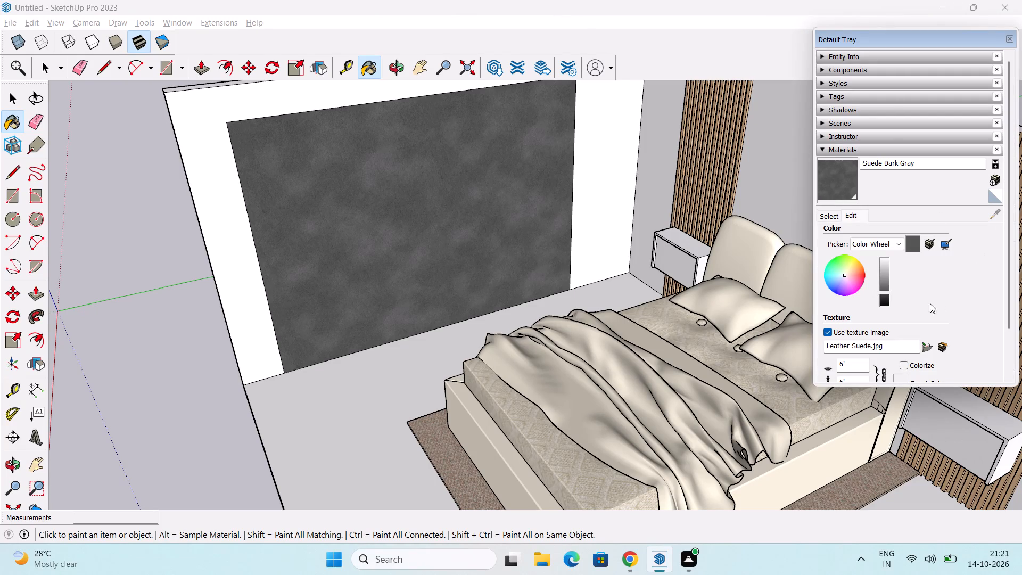
{"action": "scroll", "coordinate": [883, 296], "scroll_direction": "up", "scroll_amount": 10}
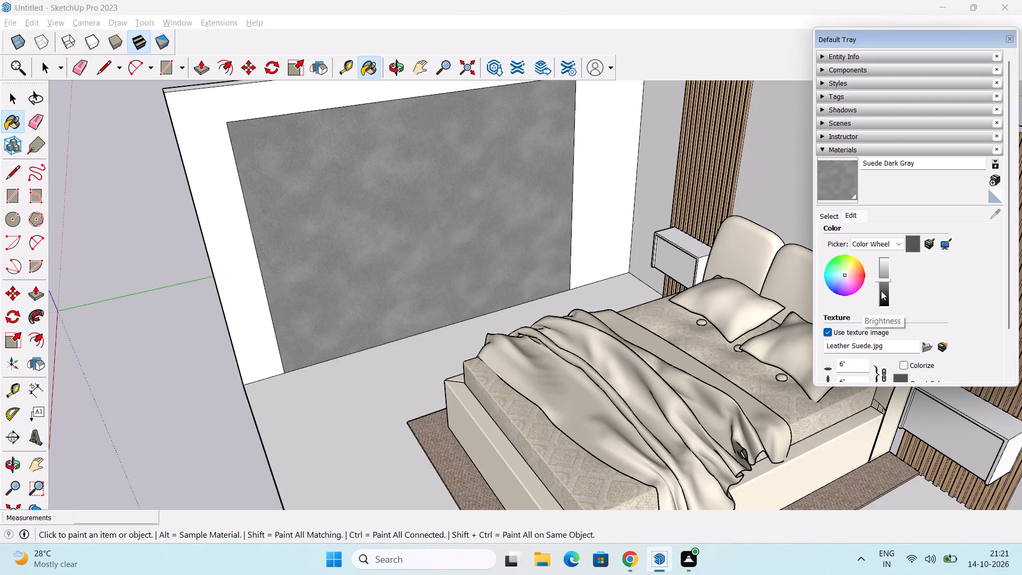
{"action": "scroll", "coordinate": [881, 291], "scroll_direction": "up", "scroll_amount": 9}
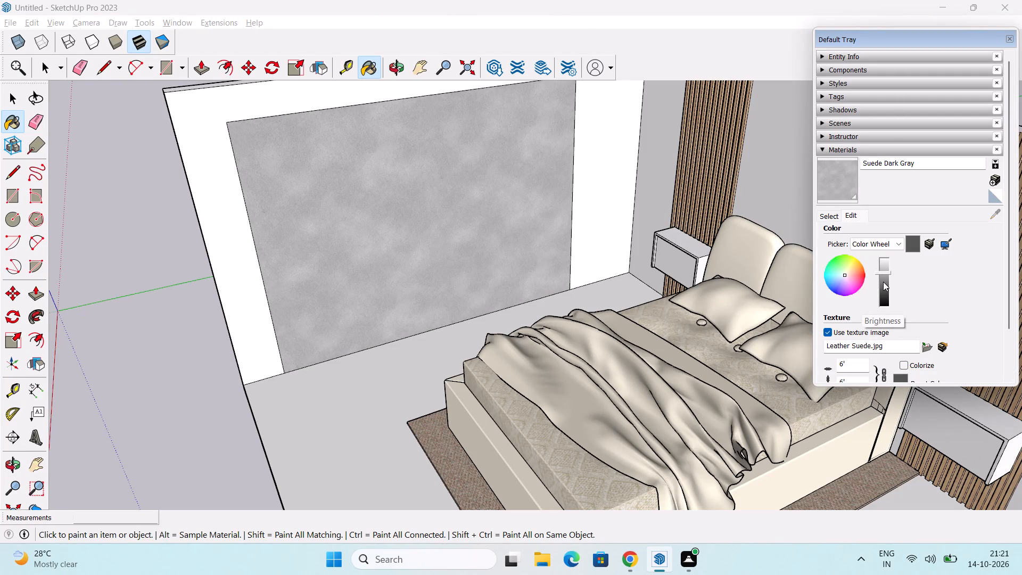
{"action": "scroll", "coordinate": [883, 282], "scroll_direction": "up", "scroll_amount": 2}
{"action": "middle_click_drag", "start_coordinate": [315, 146], "coordinate": [471, 136]}
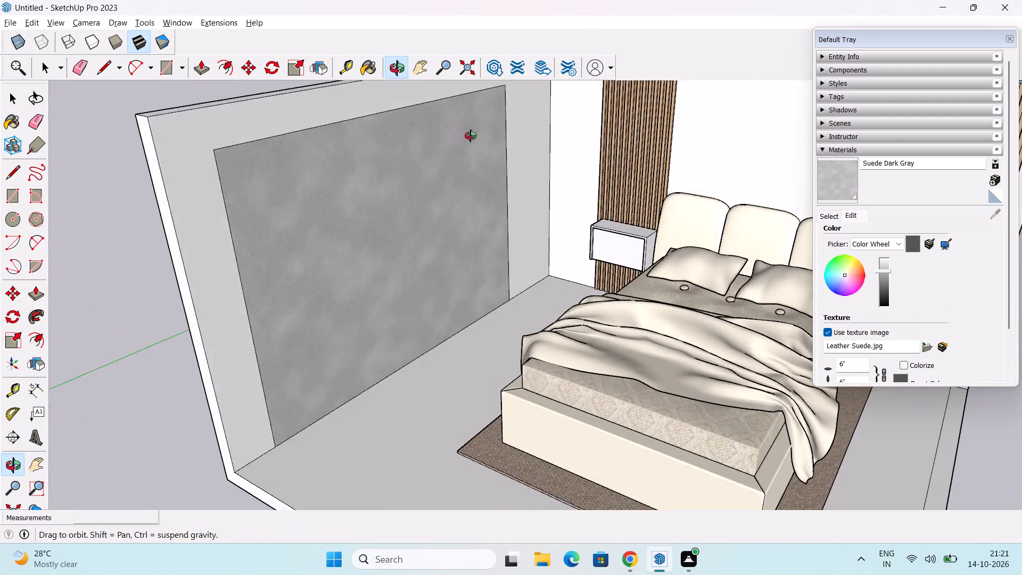
{"action": "middle_click_drag", "start_coordinate": [471, 136], "coordinate": [321, 221]}
{"action": "scroll", "coordinate": [315, 198], "scroll_direction": "down", "scroll_amount": 4}
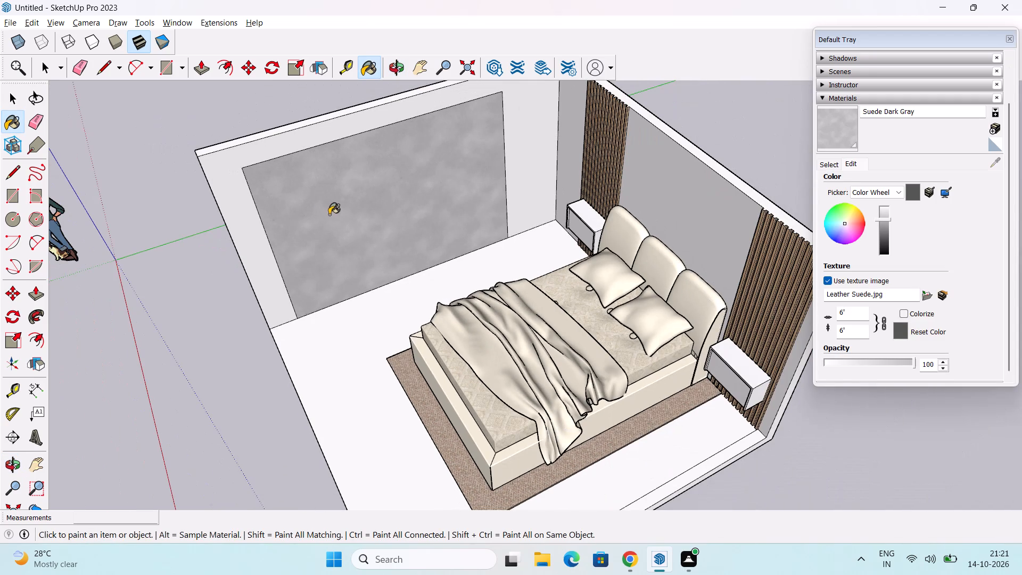
{"action": "key", "text": "space"}
{"action": "middle_click_drag", "start_coordinate": [289, 210], "coordinate": [261, 195]}
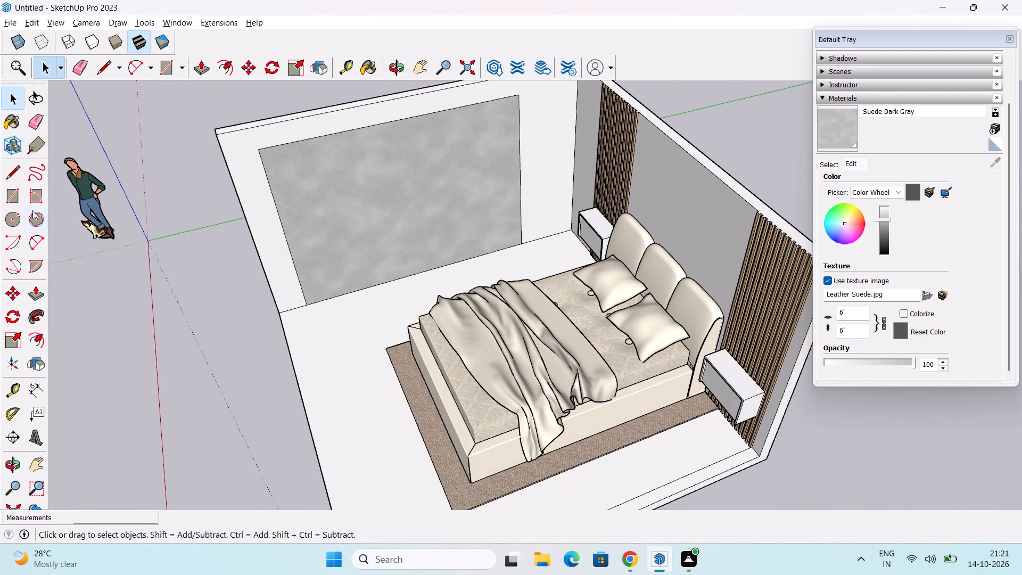
{"action": "middle_click_drag", "start_coordinate": [19, 211], "coordinate": [10, 207]}
Draw a circle with a 2' radius on the upper middle of the side wall's gray rectangle.
{"action": "left_click", "coordinate": [12, 219]}
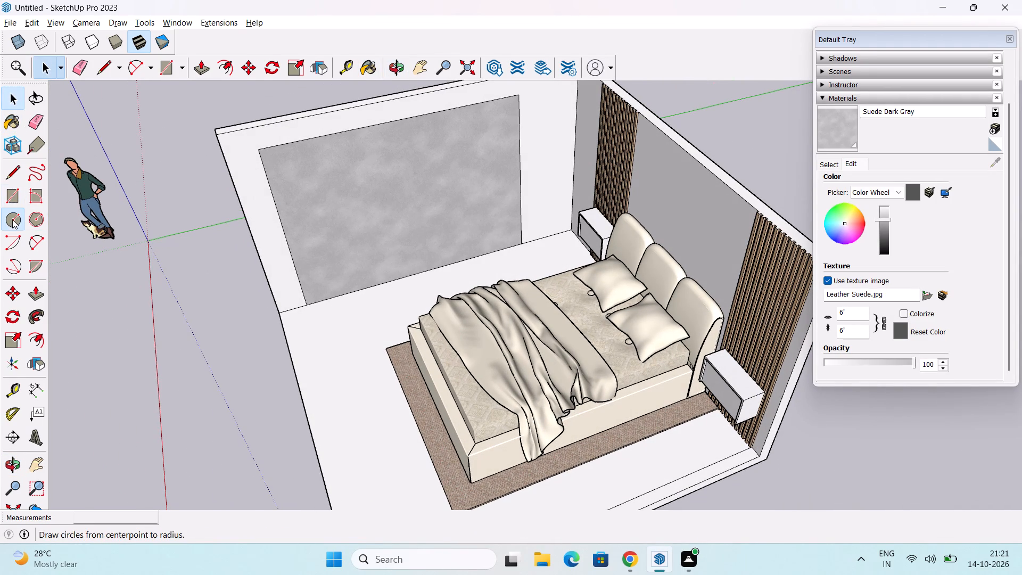
{"action": "middle_click_drag", "start_coordinate": [383, 216], "coordinate": [377, 145]}
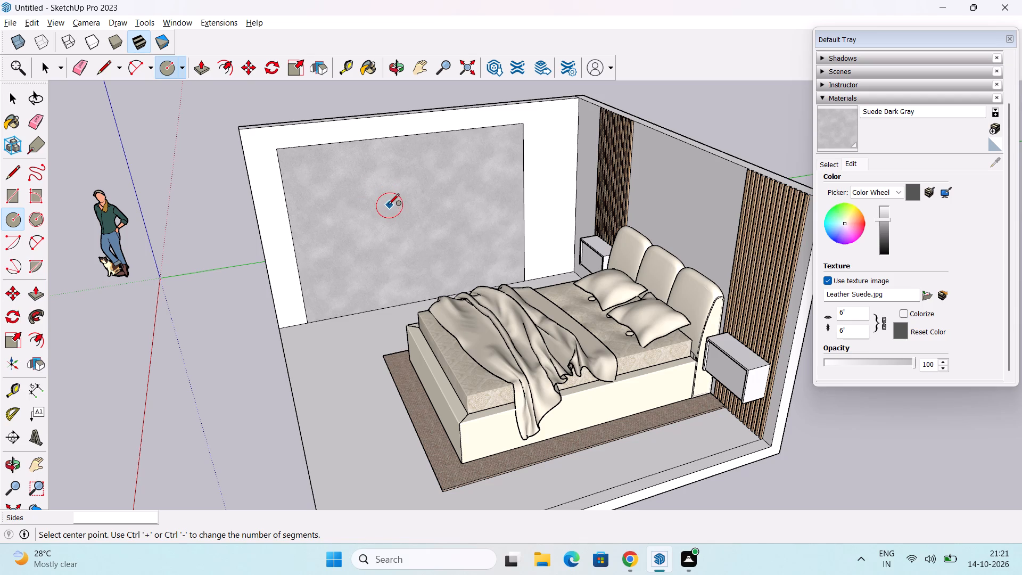
{"action": "left_click", "coordinate": [383, 201]}
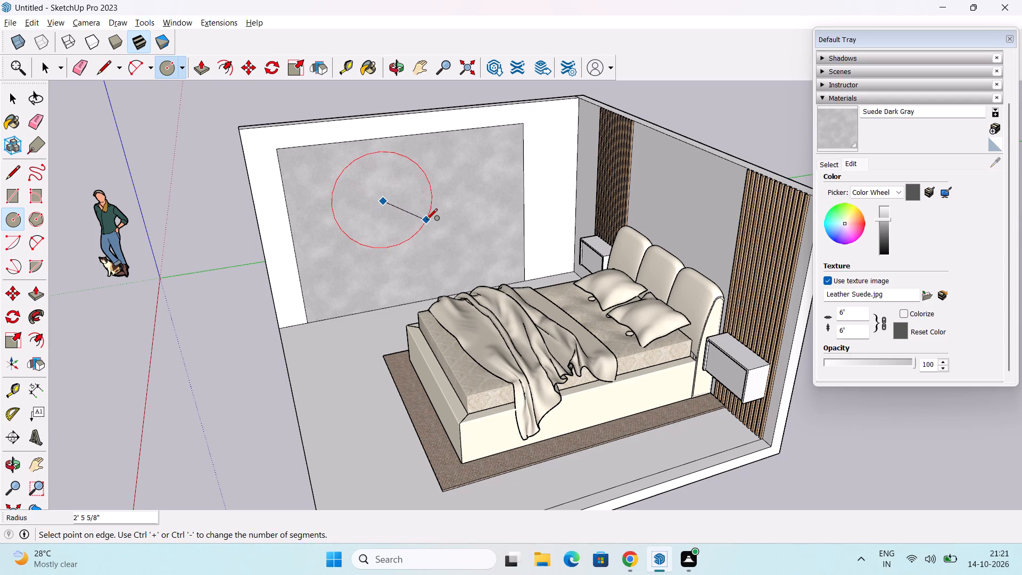
{"action": "key", "text": "Escape"}
{"action": "middle_click_drag", "start_coordinate": [406, 251], "coordinate": [410, 215]}
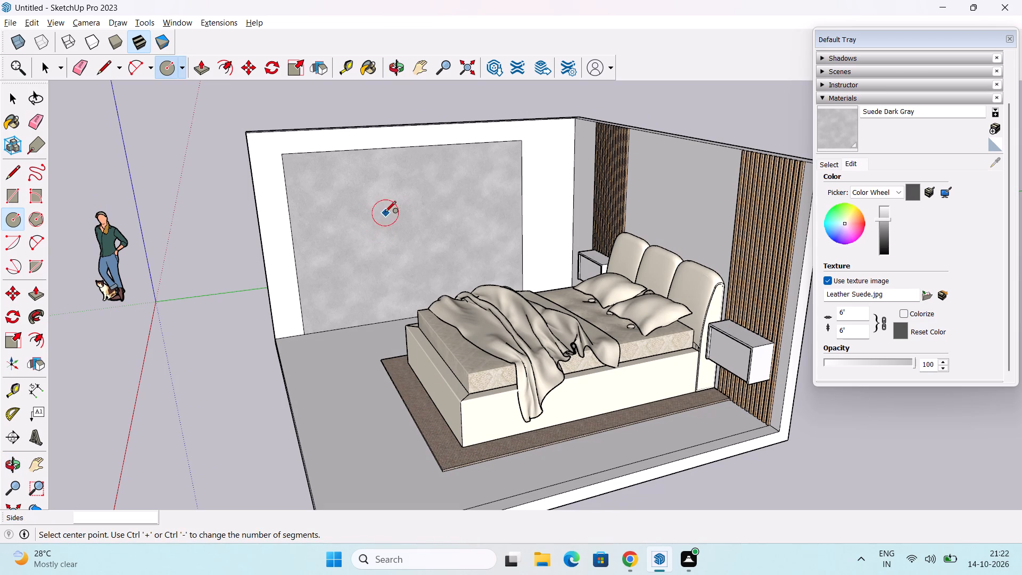
{"action": "left_click", "coordinate": [378, 211]}
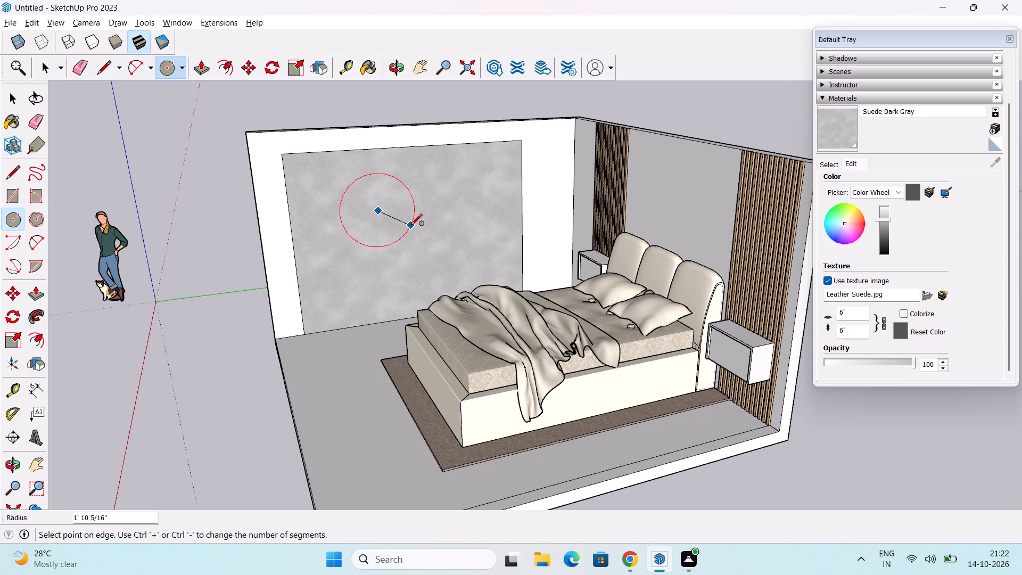
{"action": "key", "text": "1"}
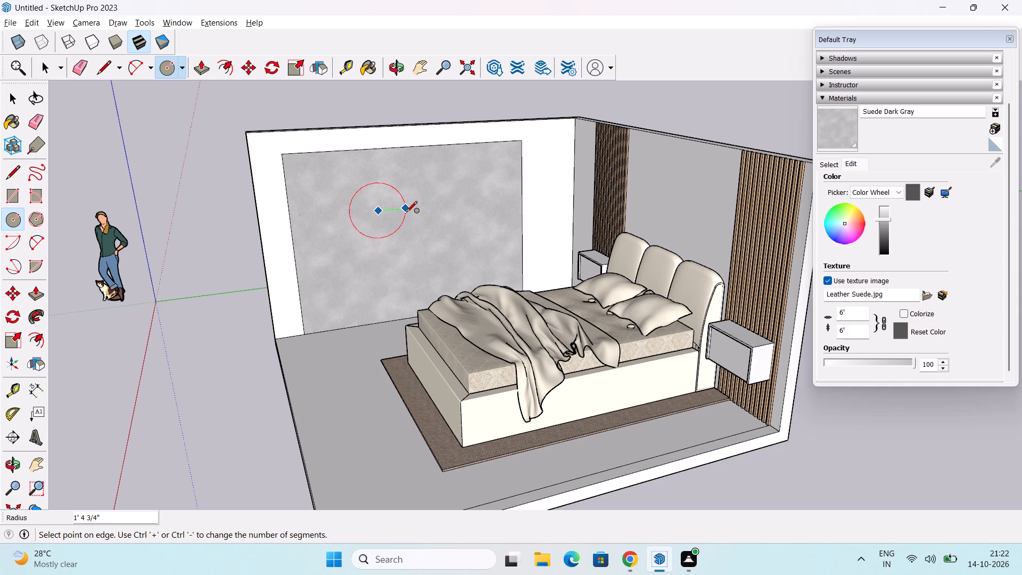
{"action": "key", "text": "BackSpace"}
{"action": "type", "text": "2'"}
{"action": "key", "text": "Return"}
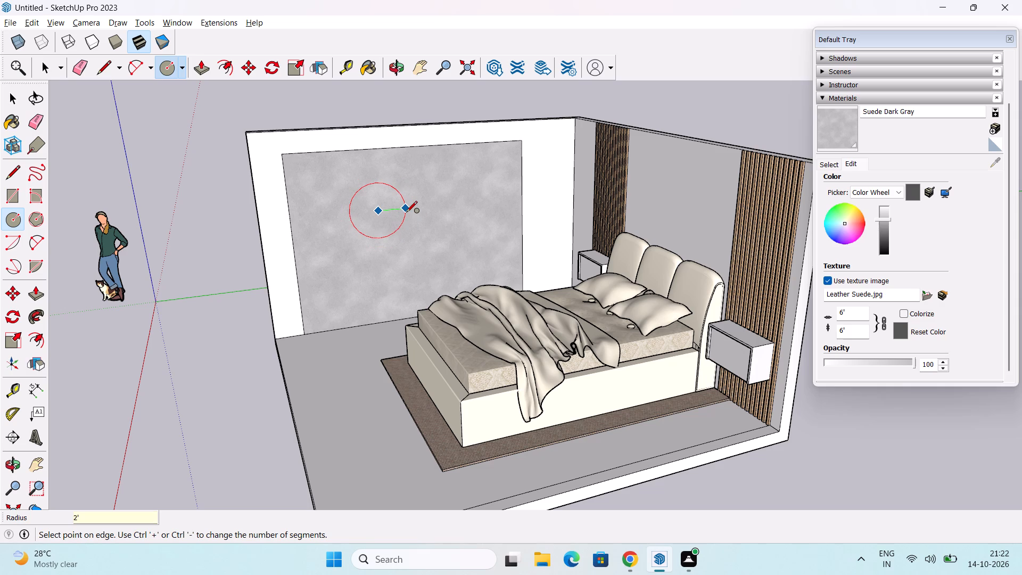
{"action": "key", "text": "space"}
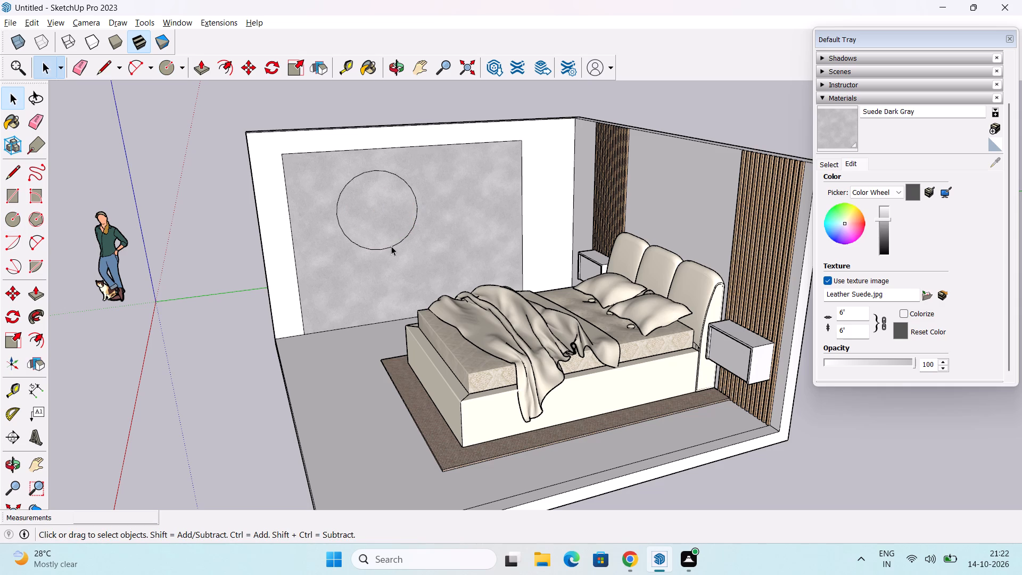
Set the wall circle's number of segments to 100 and deselect it.
{"action": "left_click", "coordinate": [392, 246]}
{"action": "scroll", "coordinate": [863, 117], "scroll_direction": "up", "scroll_amount": 2}
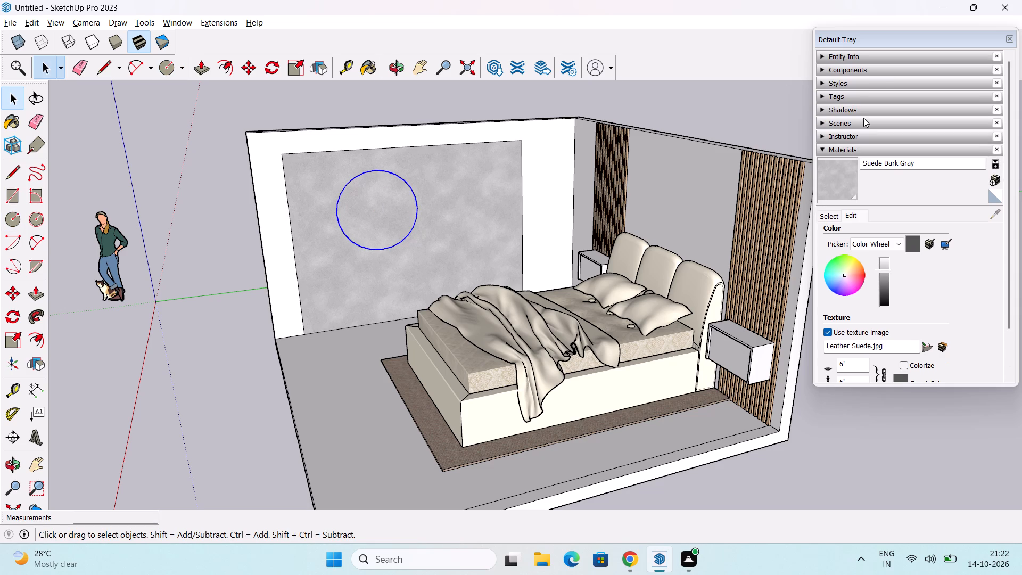
{"action": "scroll", "coordinate": [863, 118], "scroll_direction": "up", "scroll_amount": 2}
{"action": "left_click", "coordinate": [919, 59]}
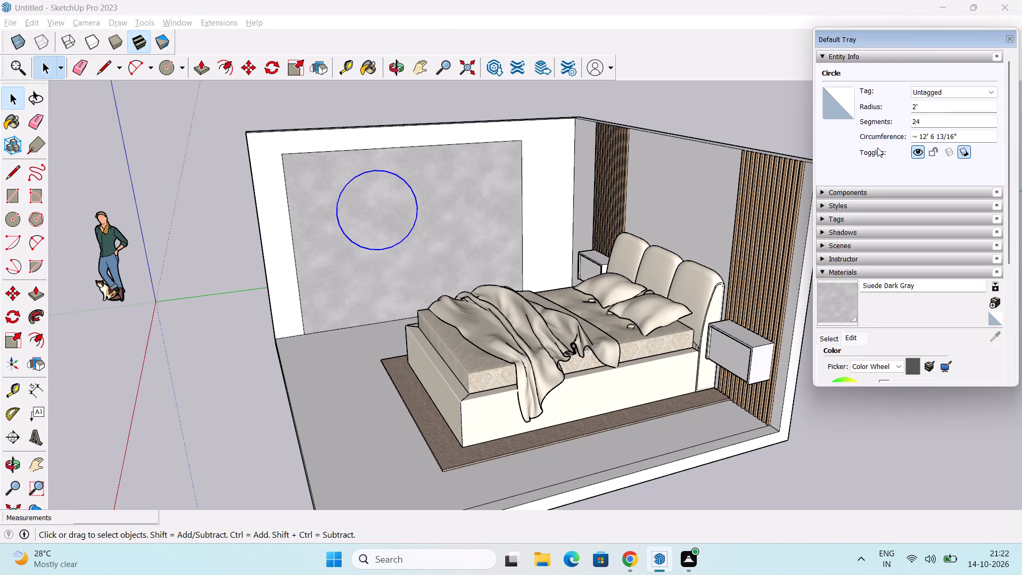
{"action": "double_click", "coordinate": [941, 122]}
{"action": "type", "text": "100"}
{"action": "key", "text": "Return"}
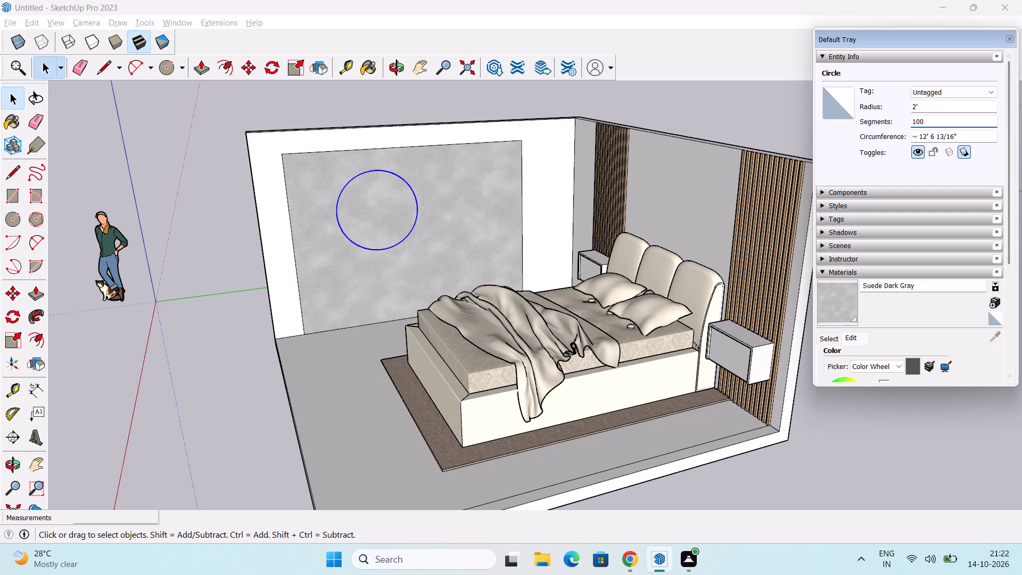
{"action": "key", "text": "p"}
{"action": "key", "text": "space"}
{"action": "left_click", "coordinate": [231, 234]}
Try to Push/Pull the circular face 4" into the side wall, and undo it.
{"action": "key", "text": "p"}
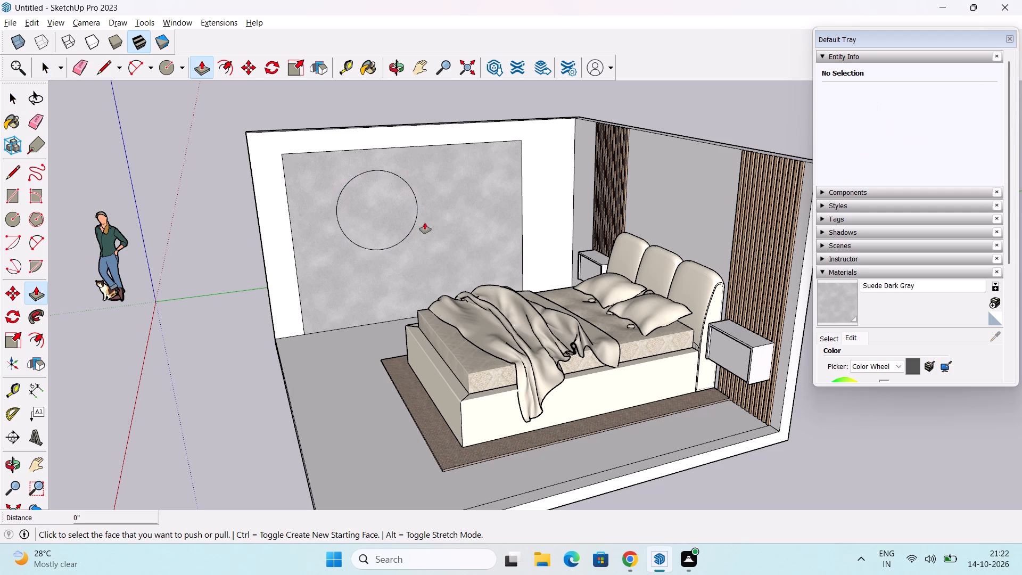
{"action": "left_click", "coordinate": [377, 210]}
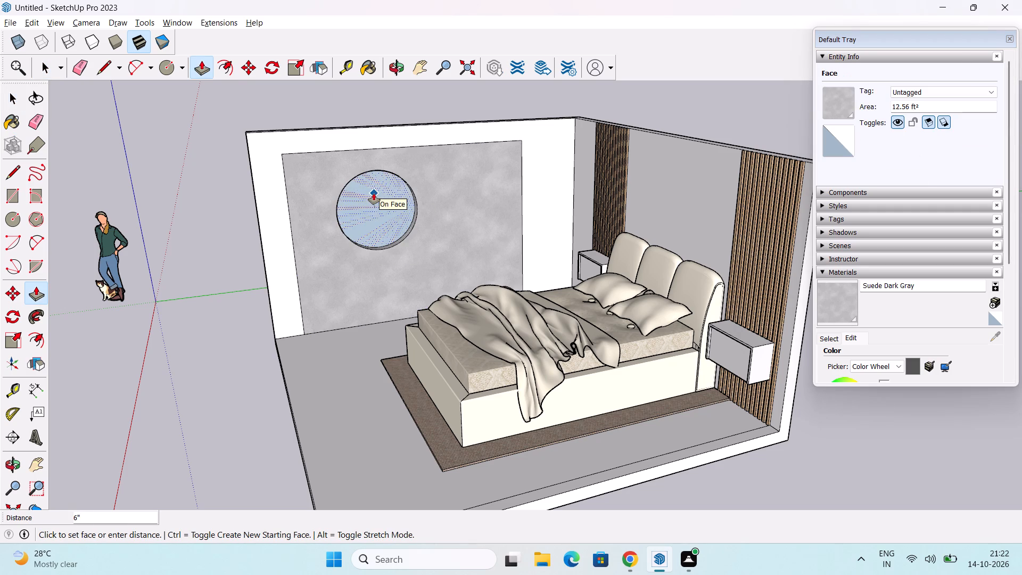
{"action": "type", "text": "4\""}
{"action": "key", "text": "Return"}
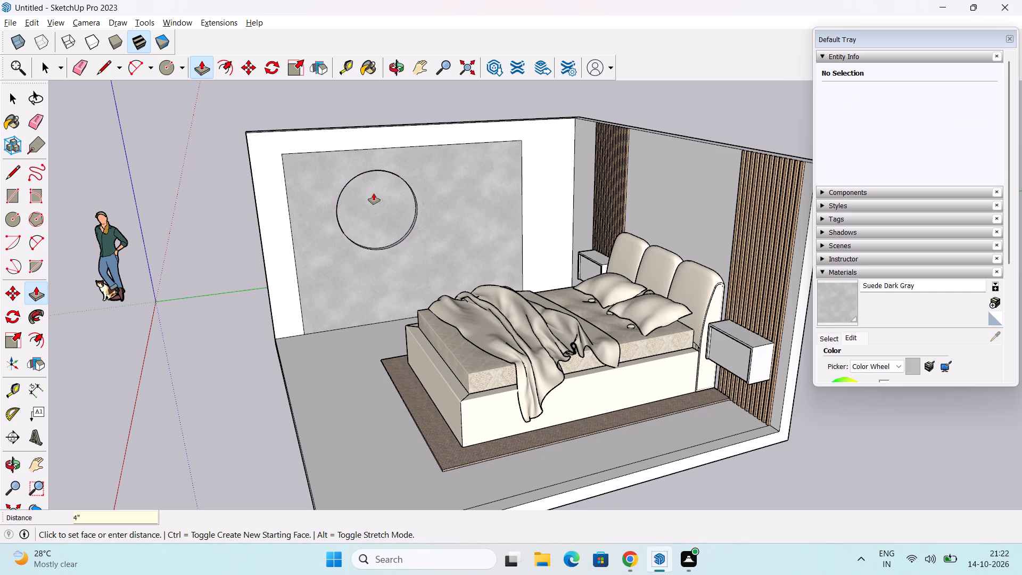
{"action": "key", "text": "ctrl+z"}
Push/Pull the circular face outward from the side wall by 4" to form a disc.
{"action": "left_click", "coordinate": [377, 206]}
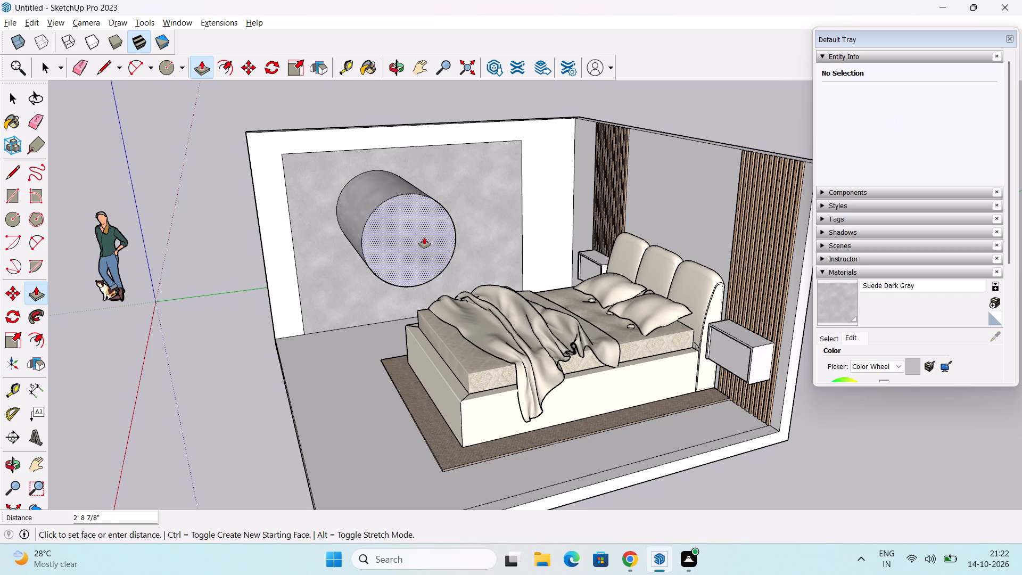
{"action": "type", "text": "4\""}
{"action": "key", "text": "Return"}
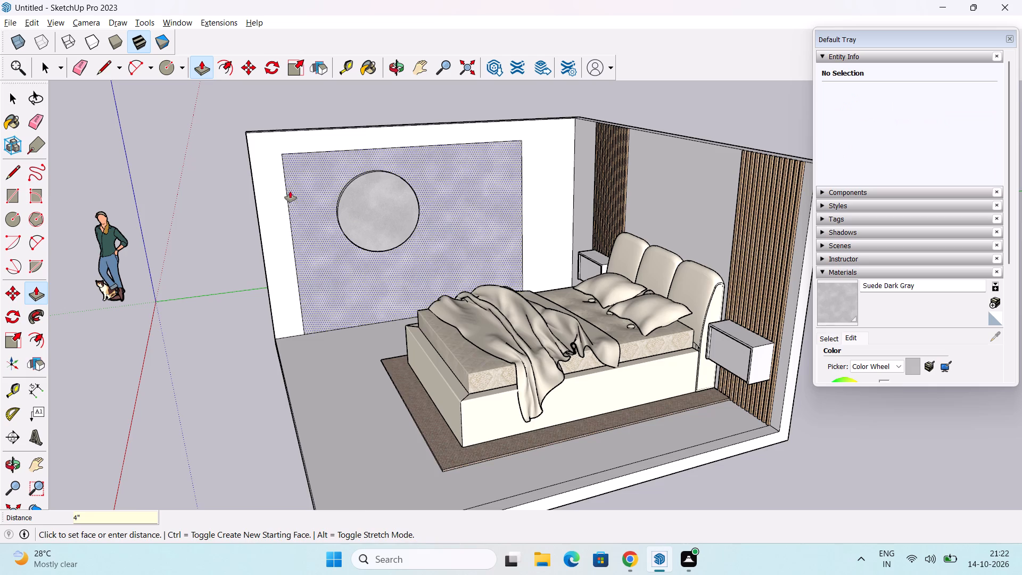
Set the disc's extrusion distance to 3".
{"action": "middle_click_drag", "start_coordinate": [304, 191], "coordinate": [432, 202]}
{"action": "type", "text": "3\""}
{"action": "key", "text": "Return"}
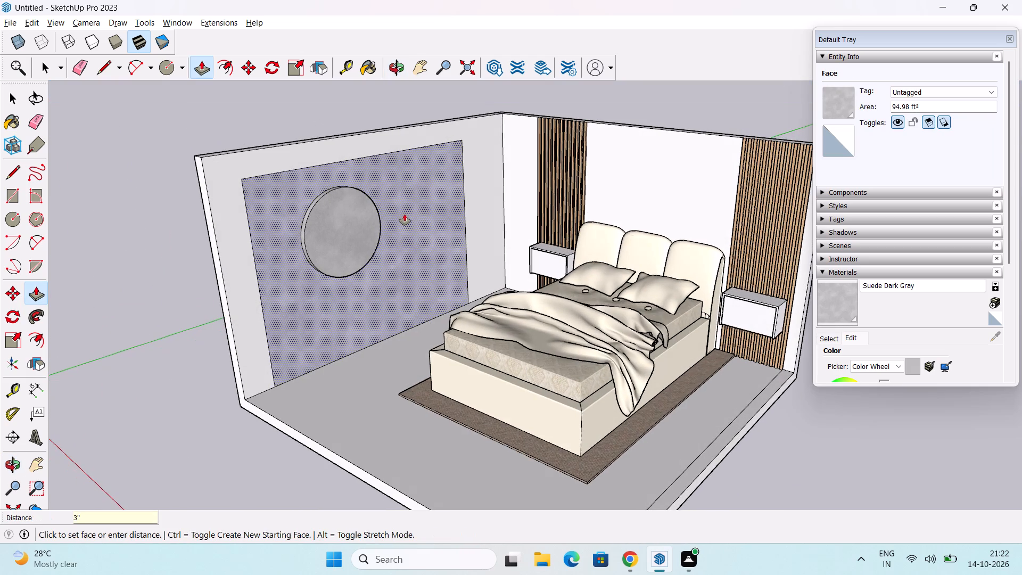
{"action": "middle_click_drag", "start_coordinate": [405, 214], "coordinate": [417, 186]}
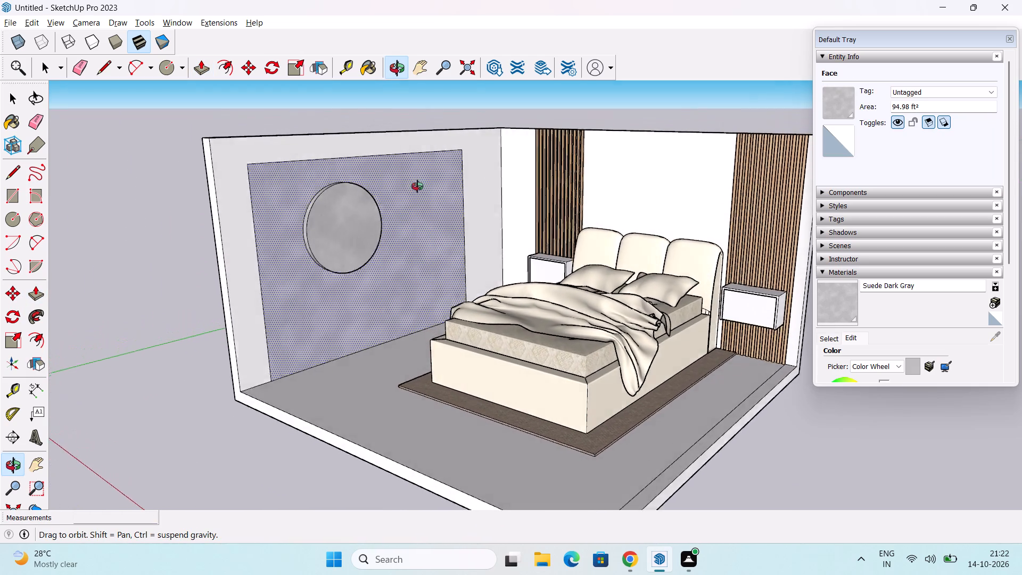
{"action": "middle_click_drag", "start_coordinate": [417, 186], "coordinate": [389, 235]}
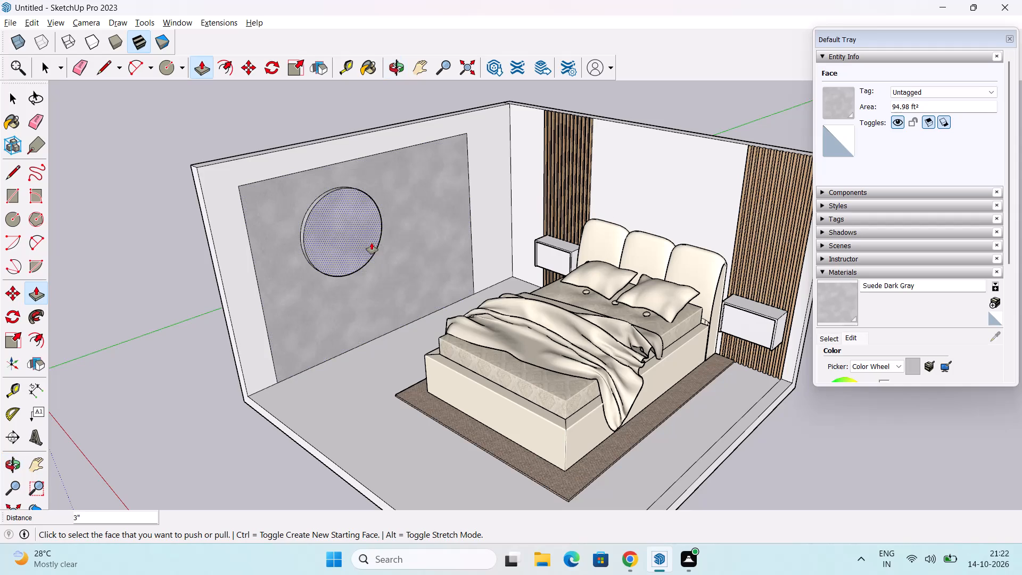
Set the disc's extrusion distance to 2".
{"action": "type", "text": "2\""}
{"action": "key", "text": "Return"}
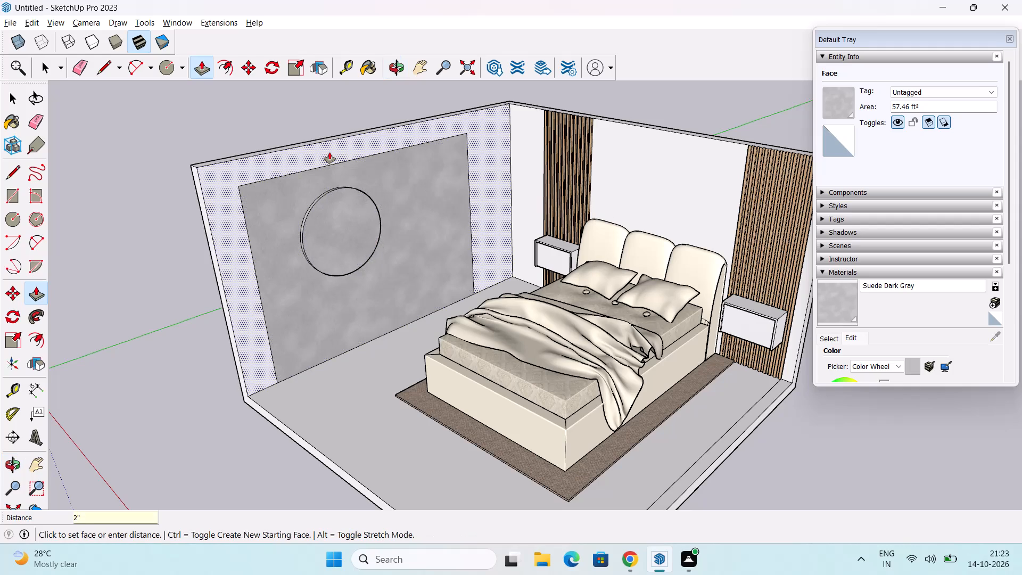
{"action": "middle_click_drag", "start_coordinate": [307, 259], "coordinate": [364, 213]}
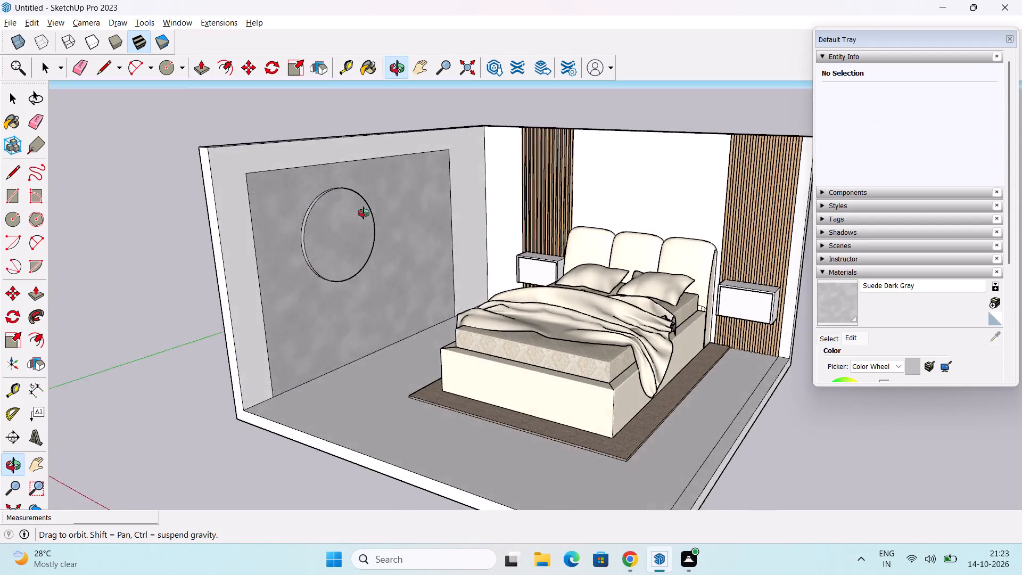
Select the disc's front face and bring up the Glass and Mirrors material collection.
{"action": "middle_click_drag", "start_coordinate": [364, 213], "coordinate": [295, 257]}
{"action": "key", "text": "space"}
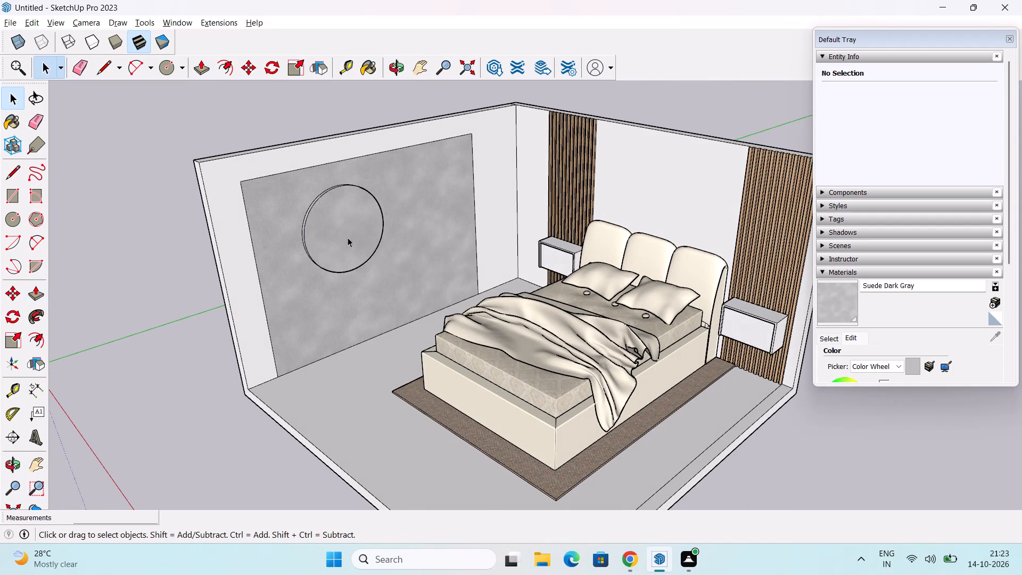
{"action": "middle_click_drag", "start_coordinate": [348, 237], "coordinate": [340, 240]}
{"action": "left_click", "coordinate": [341, 238]}
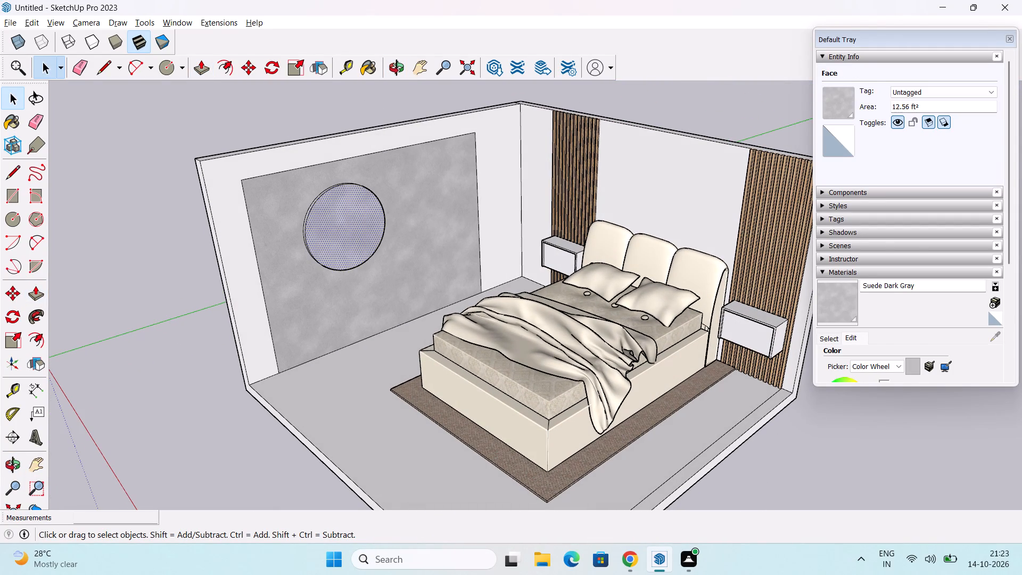
{"action": "scroll", "coordinate": [873, 290], "scroll_direction": "down", "scroll_amount": 1}
{"action": "left_click", "coordinate": [932, 37]}
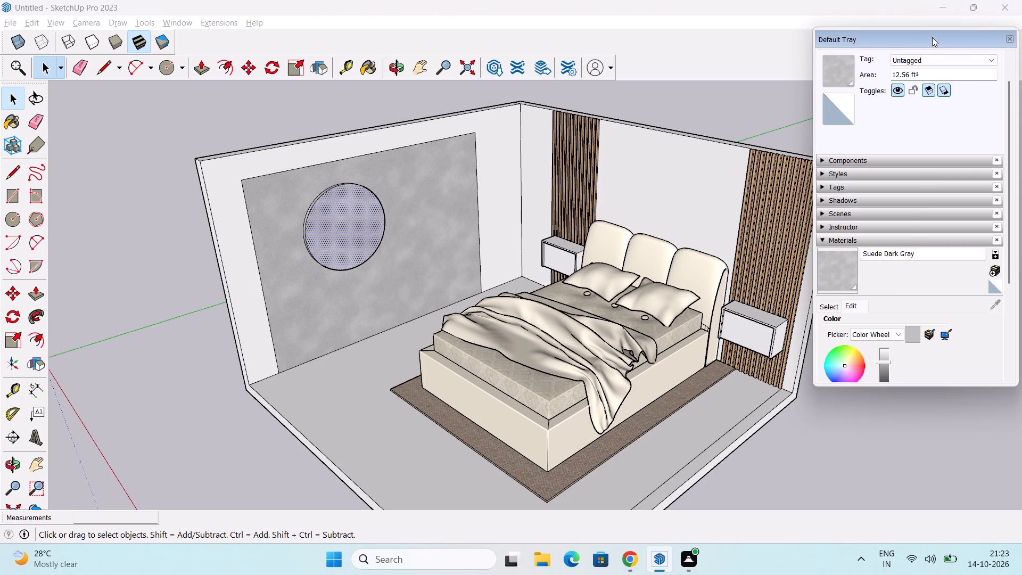
{"action": "left_click", "coordinate": [916, 40]}
{"action": "left_click", "coordinate": [878, 43]}
{"action": "scroll", "coordinate": [893, 57], "scroll_direction": "up", "scroll_amount": 6}
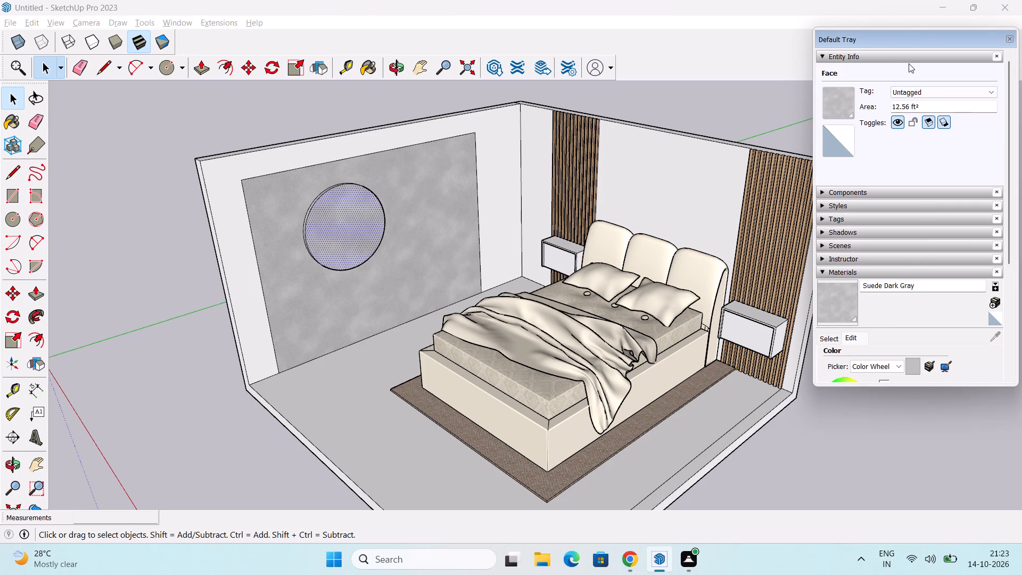
{"action": "left_click", "coordinate": [912, 60]}
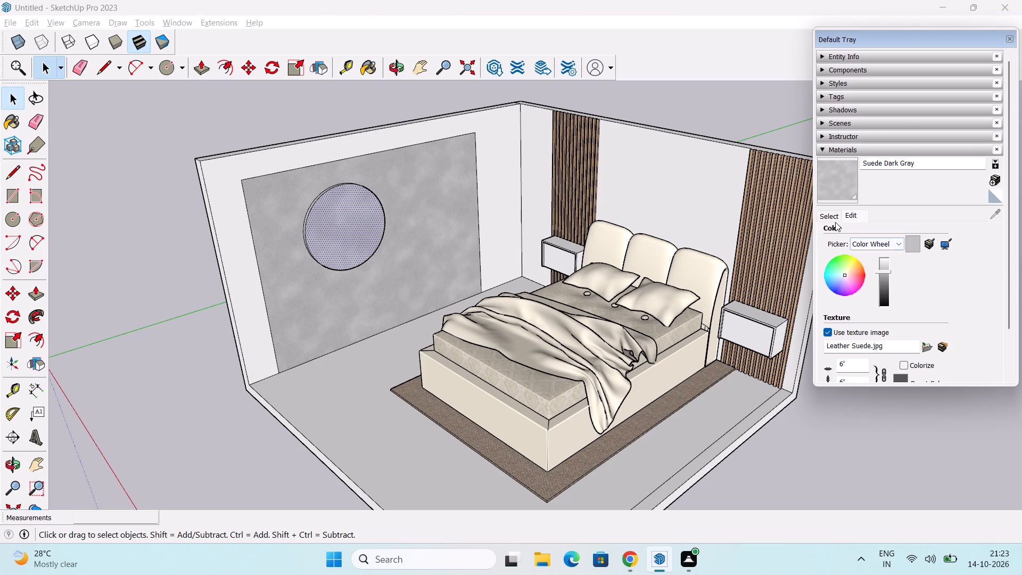
{"action": "left_click", "coordinate": [830, 222]}
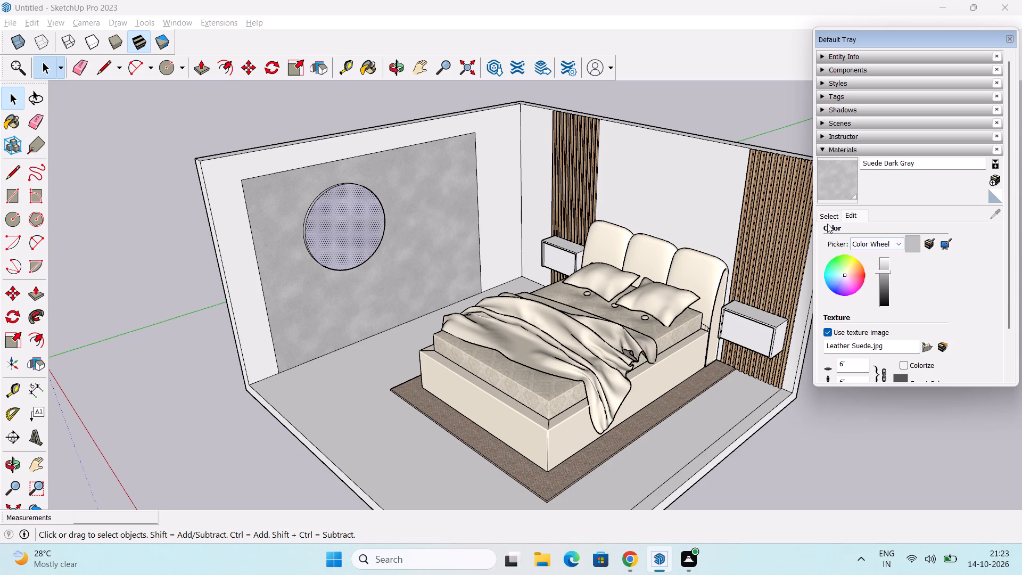
{"action": "left_click", "coordinate": [831, 217]}
{"action": "scroll", "coordinate": [887, 270], "scroll_direction": "up", "scroll_amount": 3}
{"action": "left_click", "coordinate": [932, 233]}
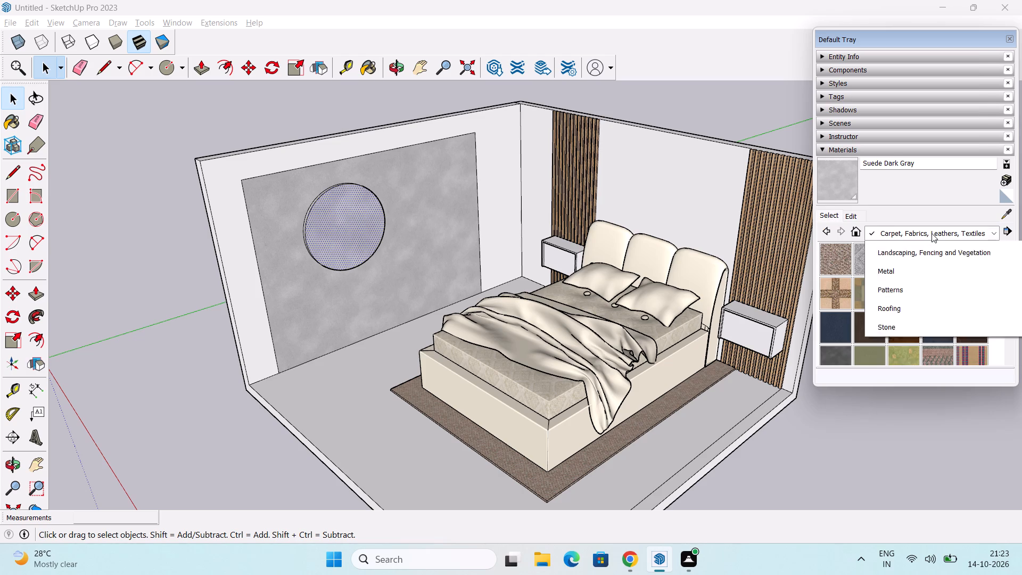
{"action": "left_click", "coordinate": [931, 308]}
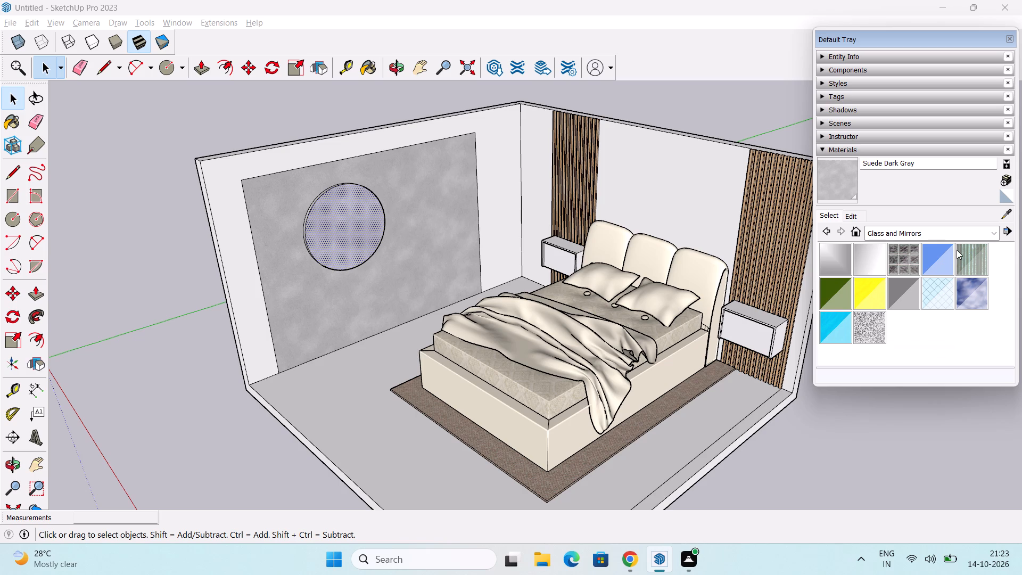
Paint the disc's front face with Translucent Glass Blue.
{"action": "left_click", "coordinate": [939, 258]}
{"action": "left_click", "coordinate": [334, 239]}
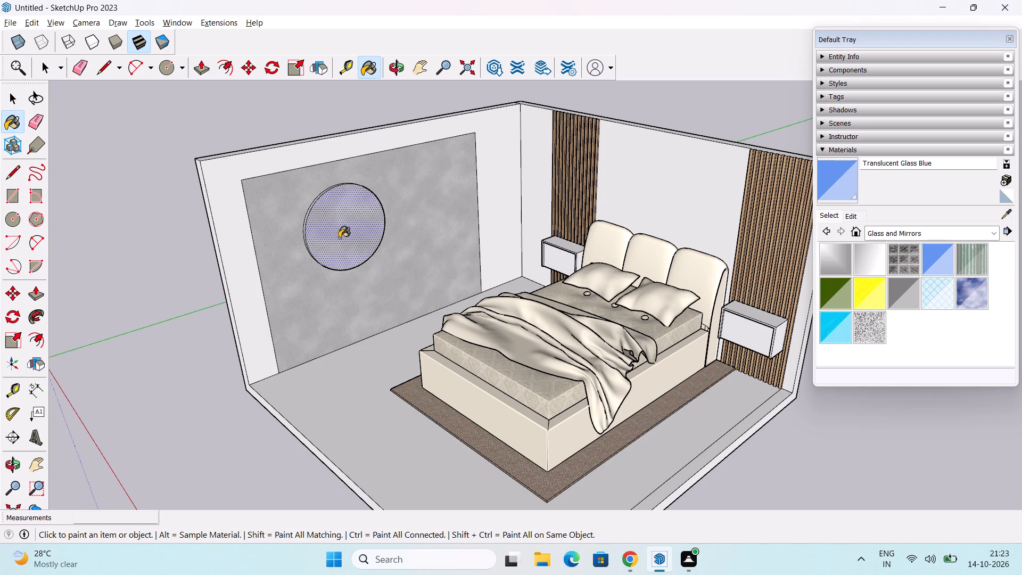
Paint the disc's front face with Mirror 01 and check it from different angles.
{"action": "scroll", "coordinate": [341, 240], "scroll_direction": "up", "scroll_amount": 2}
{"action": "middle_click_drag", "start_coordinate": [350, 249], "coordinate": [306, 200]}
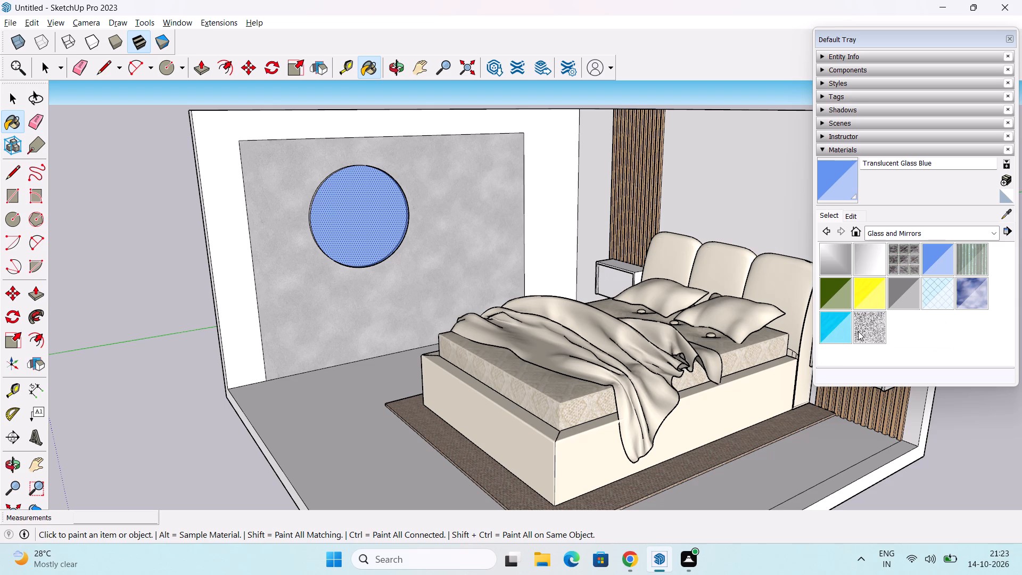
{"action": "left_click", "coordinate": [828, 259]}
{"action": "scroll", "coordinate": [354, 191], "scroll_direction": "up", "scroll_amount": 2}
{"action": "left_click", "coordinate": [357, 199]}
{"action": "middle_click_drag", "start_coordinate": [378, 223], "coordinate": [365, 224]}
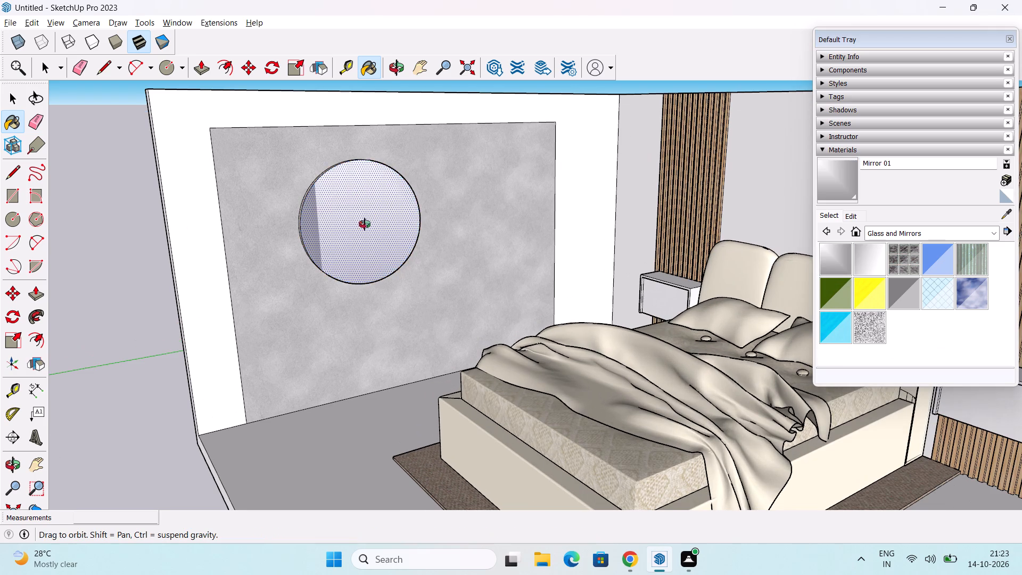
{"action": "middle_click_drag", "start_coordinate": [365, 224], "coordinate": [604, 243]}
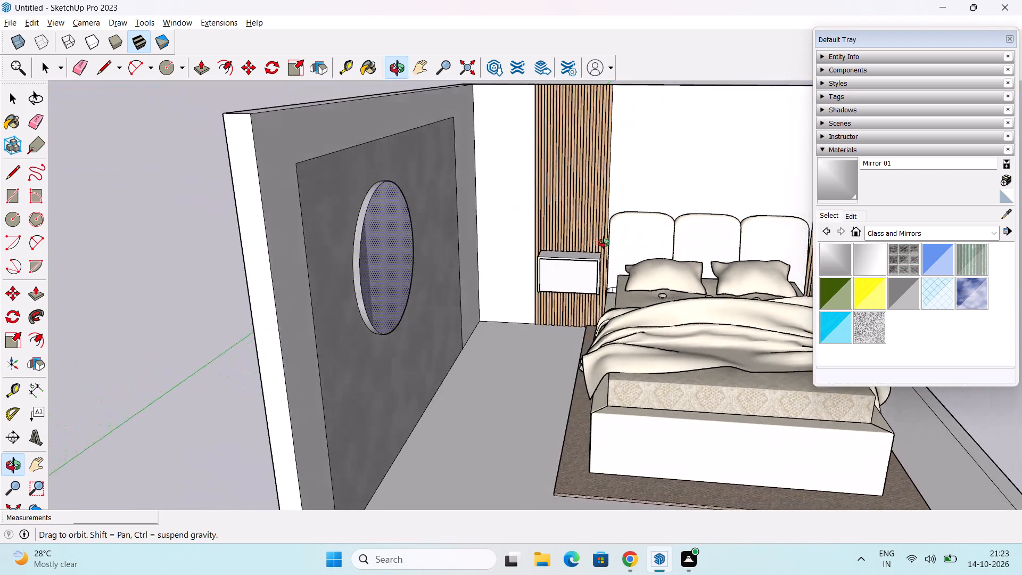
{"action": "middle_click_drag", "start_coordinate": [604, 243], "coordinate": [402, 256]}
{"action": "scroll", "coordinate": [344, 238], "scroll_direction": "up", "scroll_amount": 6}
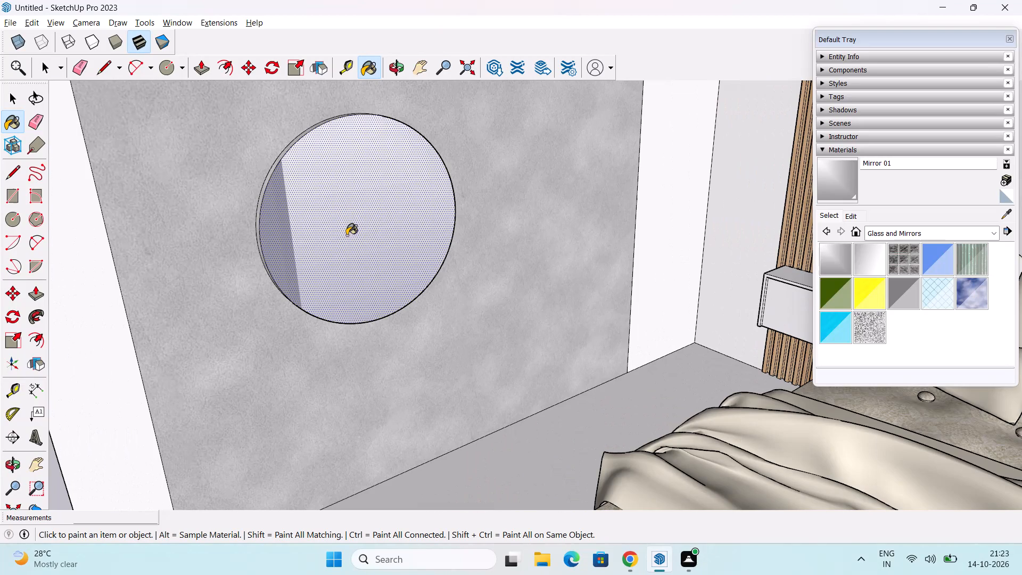
Paint the disc's front face with Mirror 02.
{"action": "scroll", "coordinate": [323, 240], "scroll_direction": "down", "scroll_amount": 9}
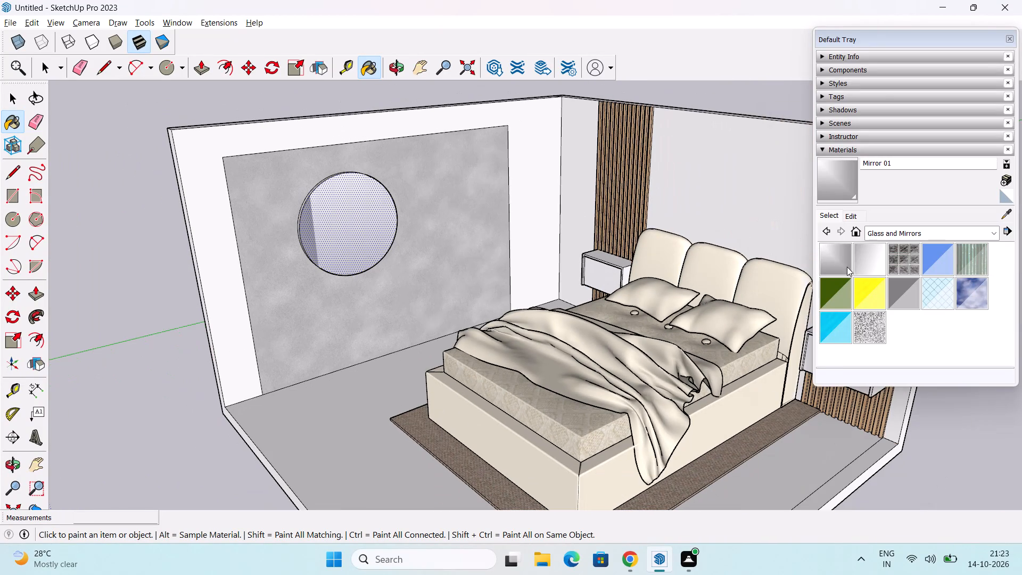
{"action": "left_click", "coordinate": [866, 257]}
{"action": "left_click", "coordinate": [360, 233]}
{"action": "scroll", "coordinate": [357, 235], "scroll_direction": "up", "scroll_amount": 2}
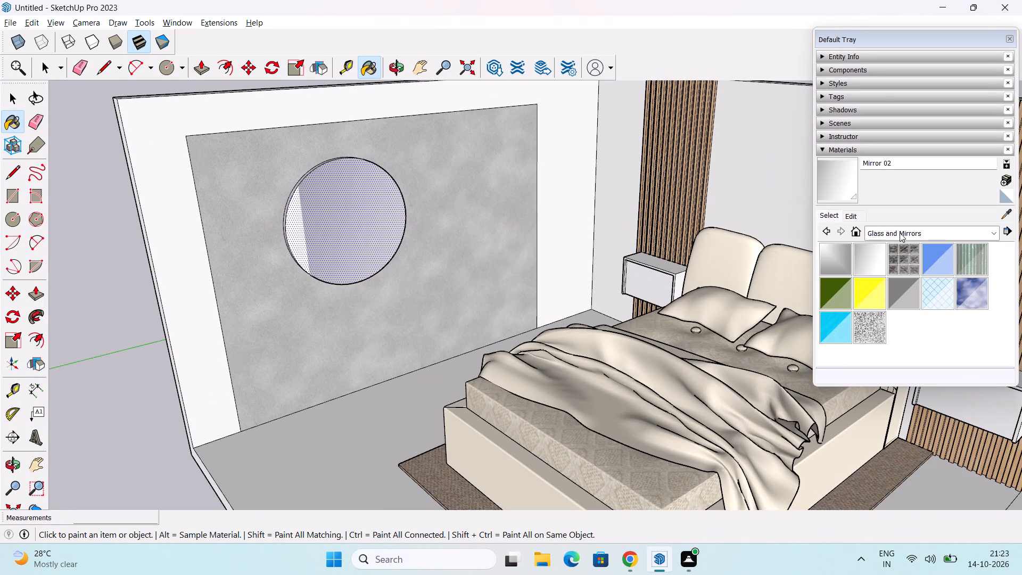
Set the Mirror 02 texture width to 20', reapply the material to the disc's front face, and deselect it.
{"action": "left_click", "coordinate": [847, 216]}
{"action": "double_click", "coordinate": [859, 360]}
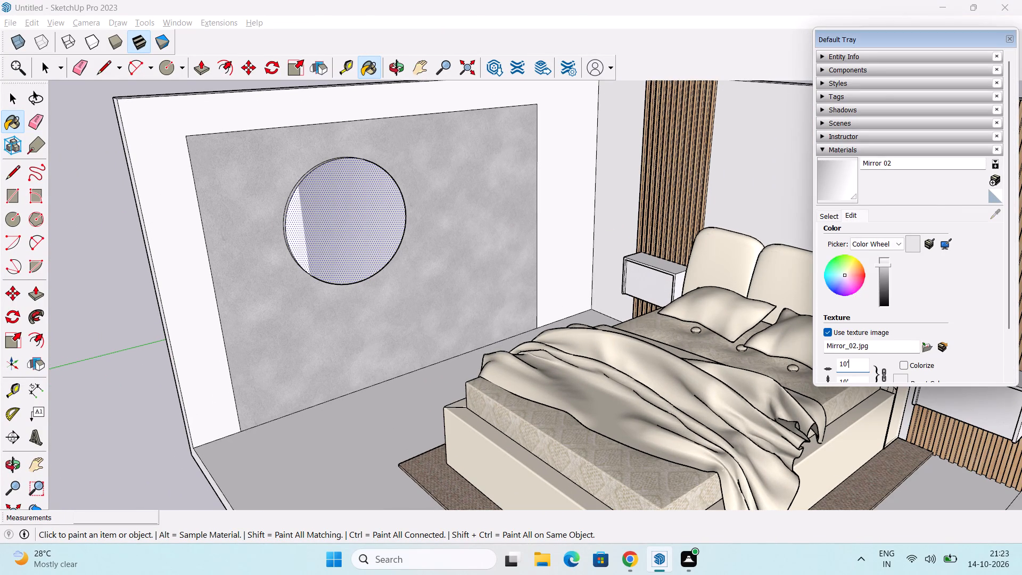
{"action": "type", "text": "20'"}
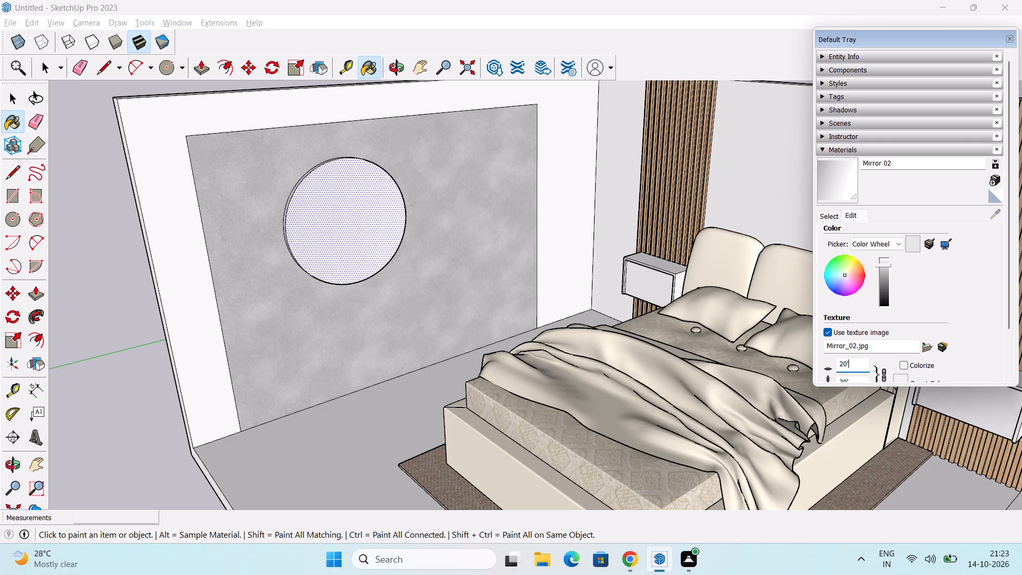
{"action": "key", "text": "space"}
{"action": "left_click", "coordinate": [104, 336]}
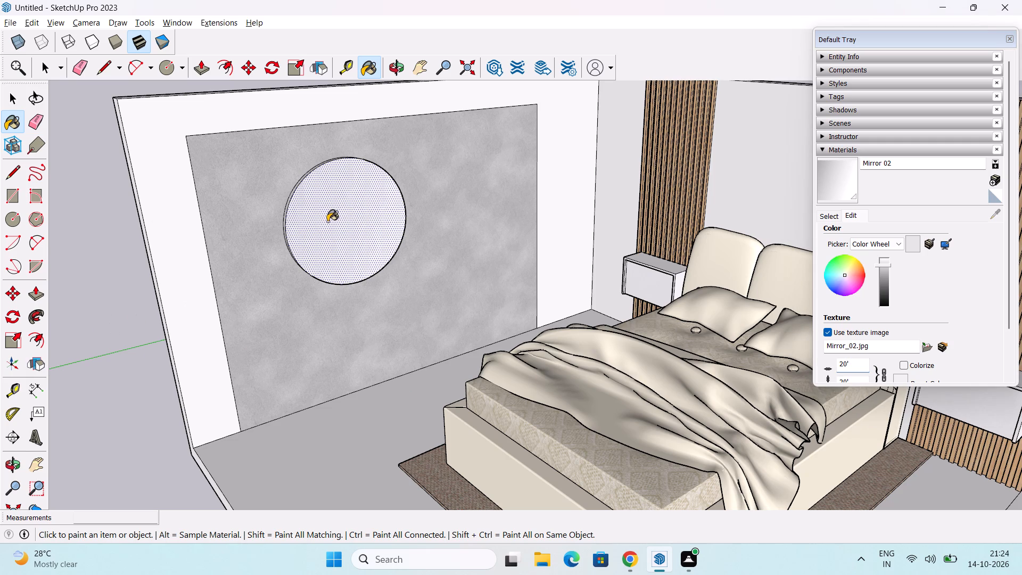
{"action": "left_click", "coordinate": [327, 221]}
{"action": "key", "text": "space"}
{"action": "left_click", "coordinate": [122, 334]}
{"action": "scroll", "coordinate": [189, 301], "scroll_direction": "down", "scroll_amount": 3}
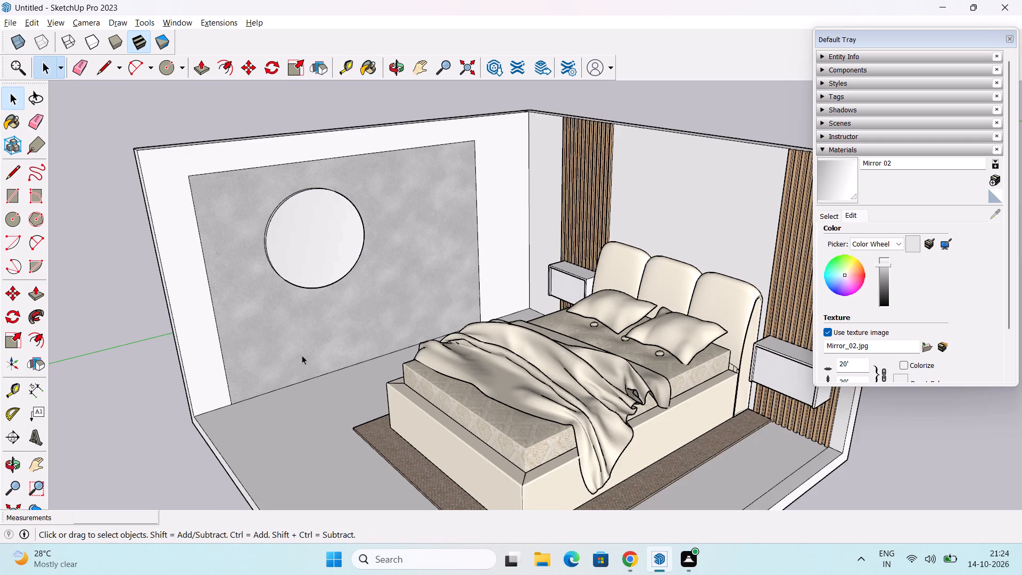
Examine the round mirror on the side wall and the rest of the room from several angles.
{"action": "middle_click_drag", "start_coordinate": [313, 356], "coordinate": [491, 356]}
{"action": "scroll", "coordinate": [275, 332], "scroll_direction": "up", "scroll_amount": 5}
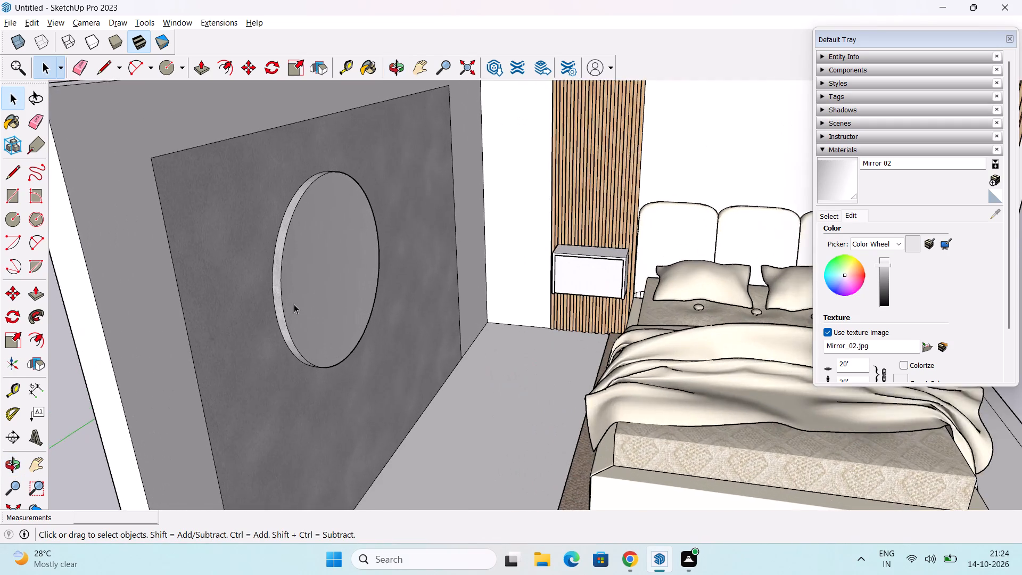
{"action": "scroll", "coordinate": [294, 304], "scroll_direction": "up", "scroll_amount": 6}
{"action": "scroll", "coordinate": [292, 305], "scroll_direction": "down", "scroll_amount": 10}
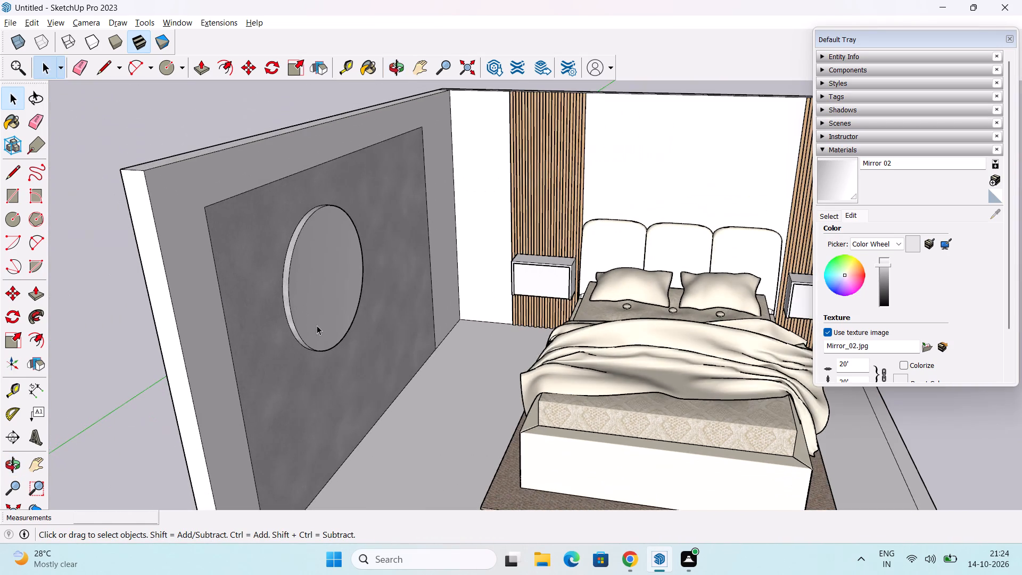
{"action": "middle_click_drag", "start_coordinate": [320, 328], "coordinate": [308, 323]}
{"action": "scroll", "coordinate": [343, 313], "scroll_direction": "down", "scroll_amount": 3}
{"action": "middle_click_drag", "start_coordinate": [343, 314], "coordinate": [320, 327]}
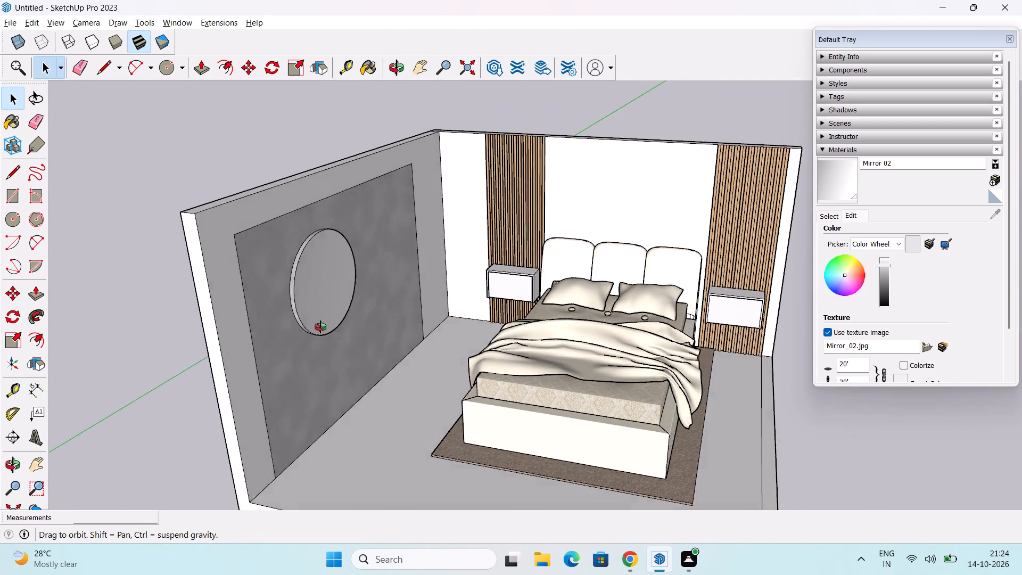
{"action": "middle_click_drag", "start_coordinate": [320, 327], "coordinate": [244, 365]}
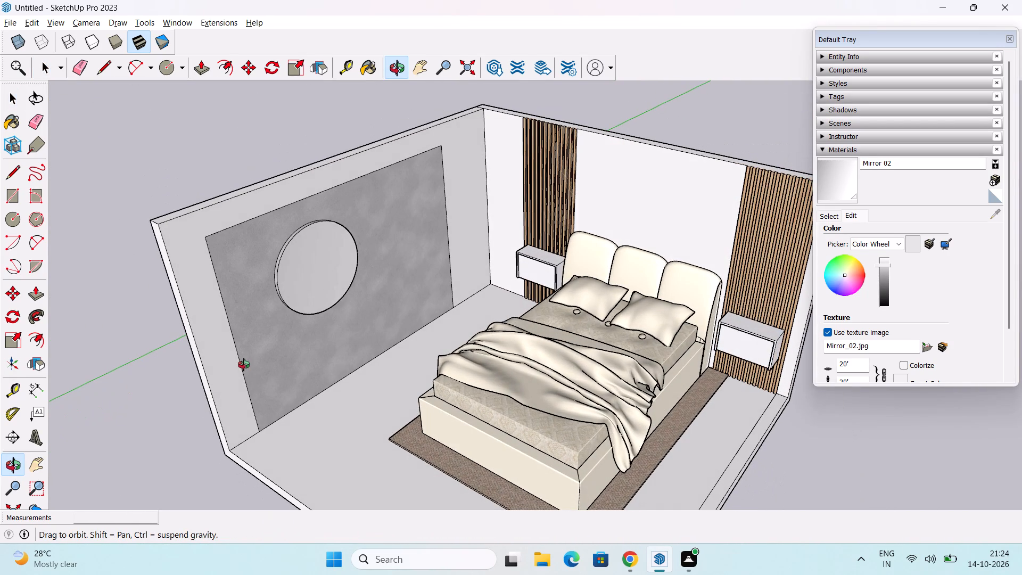
{"action": "middle_click_drag", "start_coordinate": [244, 365], "coordinate": [276, 347]}
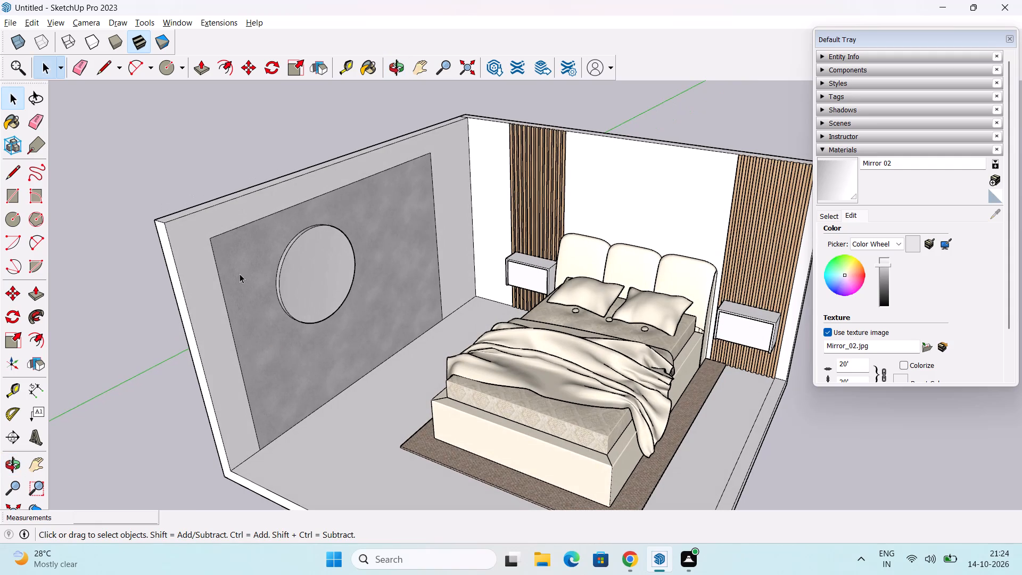
{"action": "middle_click_drag", "start_coordinate": [334, 416], "coordinate": [286, 297]}
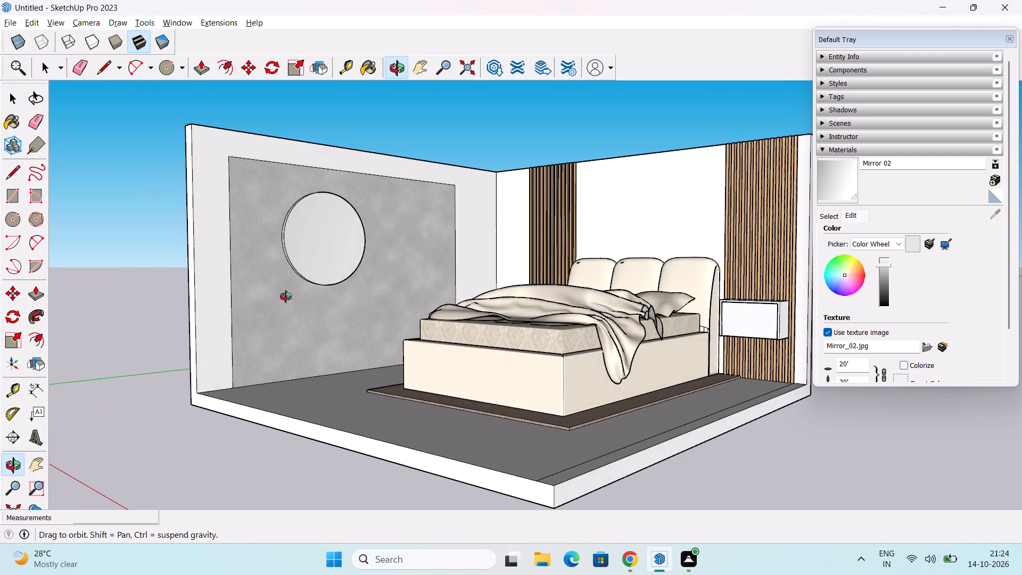
{"action": "middle_click_drag", "start_coordinate": [286, 297], "coordinate": [274, 365]}
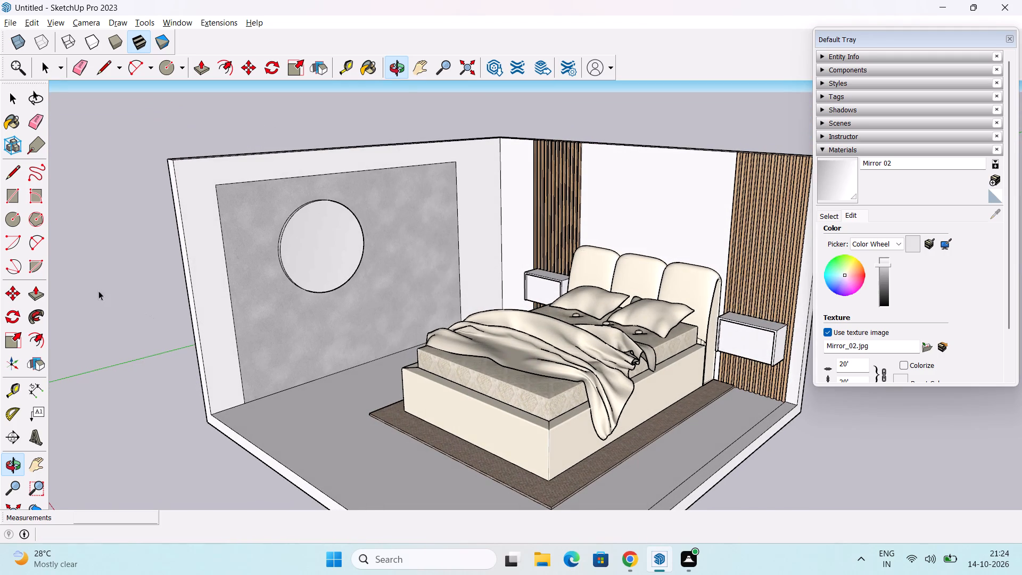
Draw a rectangle about 5' 7" by 1' 5" on the gray suede panel just below the round mirror.
{"action": "left_click", "coordinate": [10, 199]}
{"action": "middle_click_drag", "start_coordinate": [283, 356], "coordinate": [278, 360]}
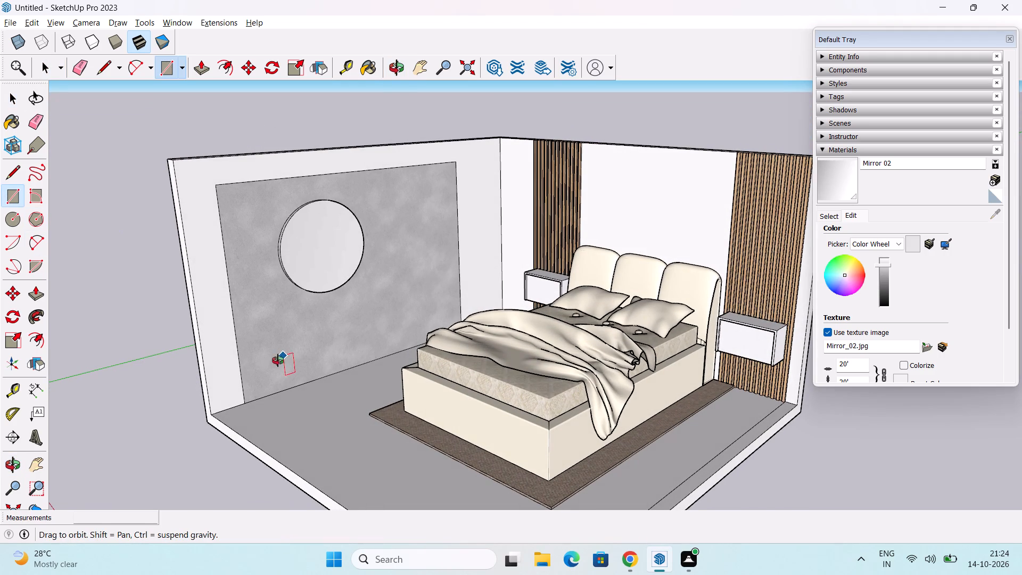
{"action": "middle_click_drag", "start_coordinate": [278, 360], "coordinate": [176, 419]}
{"action": "scroll", "coordinate": [265, 284], "scroll_direction": "up", "scroll_amount": 5}
{"action": "middle_click_drag", "start_coordinate": [334, 293], "coordinate": [335, 243]}
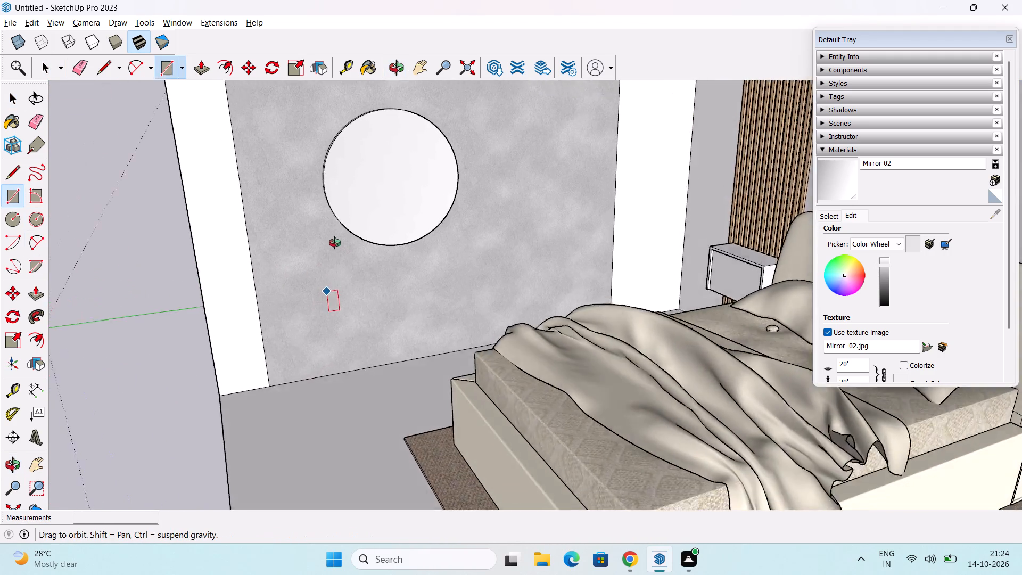
{"action": "middle_click_drag", "start_coordinate": [335, 243], "coordinate": [283, 229]}
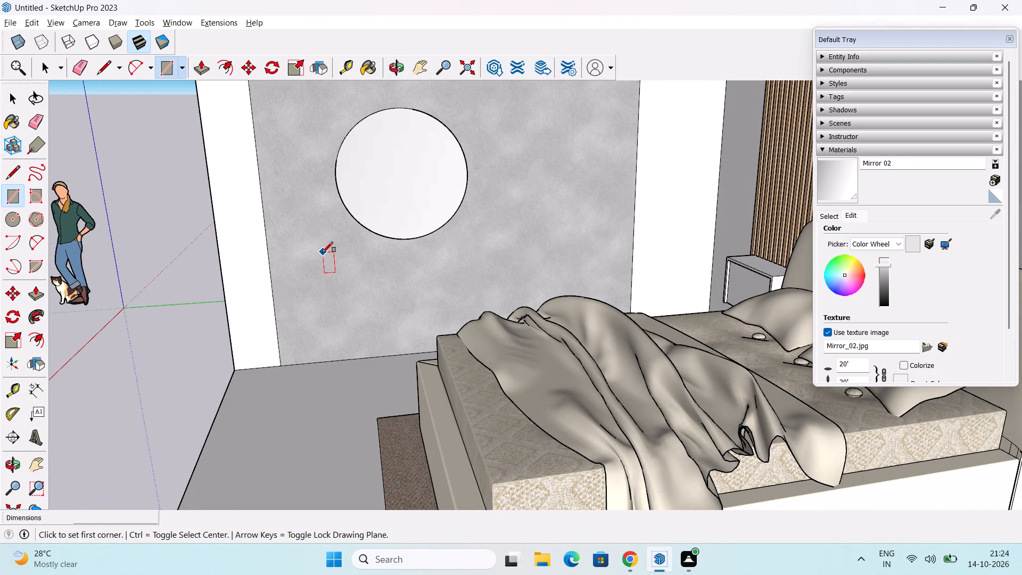
{"action": "left_click", "coordinate": [321, 250]}
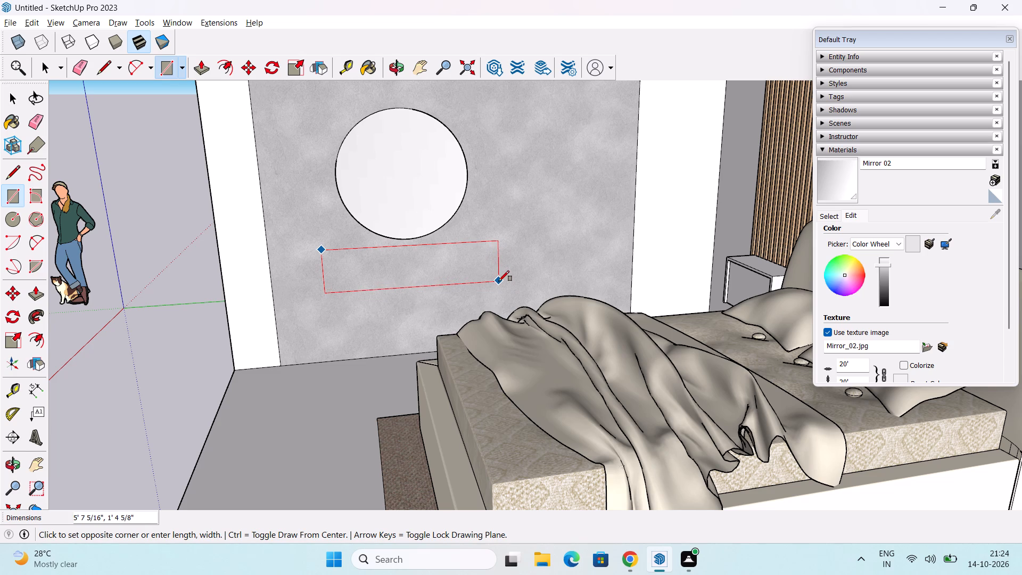
{"action": "left_click", "coordinate": [499, 281]}
Push/Pull the rectangle below the mirror outward from the wall by 1' to form a box.
{"action": "middle_click_drag", "start_coordinate": [406, 312], "coordinate": [457, 306]}
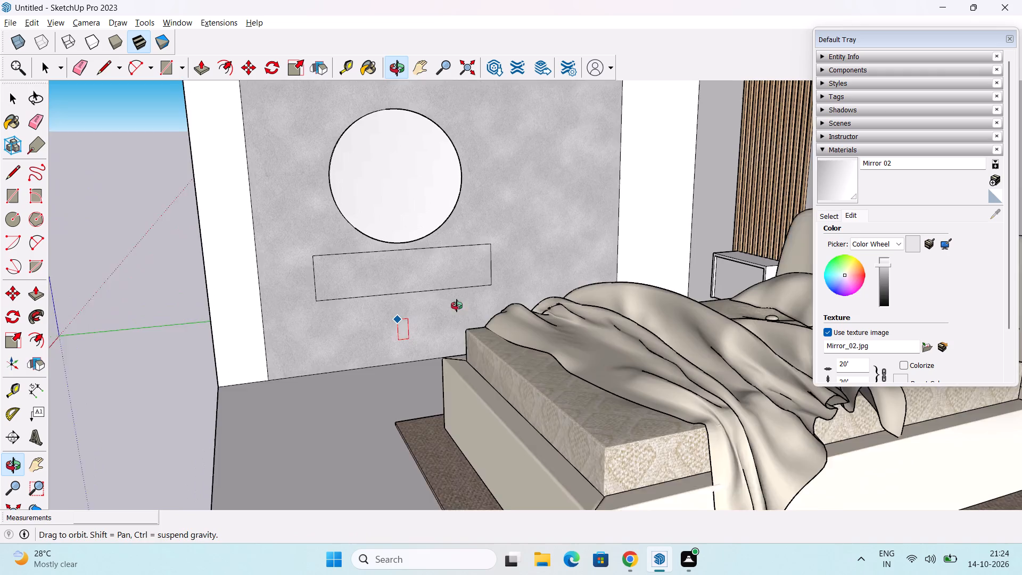
{"action": "middle_click_drag", "start_coordinate": [457, 306], "coordinate": [481, 327]}
{"action": "key", "text": "space"}
{"action": "middle_click", "coordinate": [476, 307]}
{"action": "key", "text": "p"}
{"action": "left_click", "coordinate": [385, 276]}
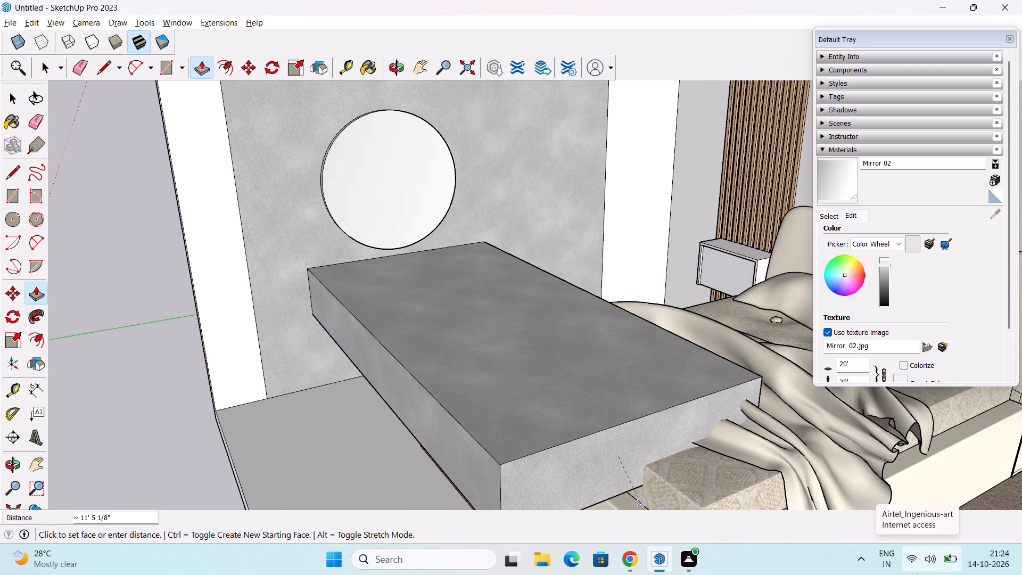
{"action": "type", "text": "1'"}
{"action": "key", "text": "Return"}
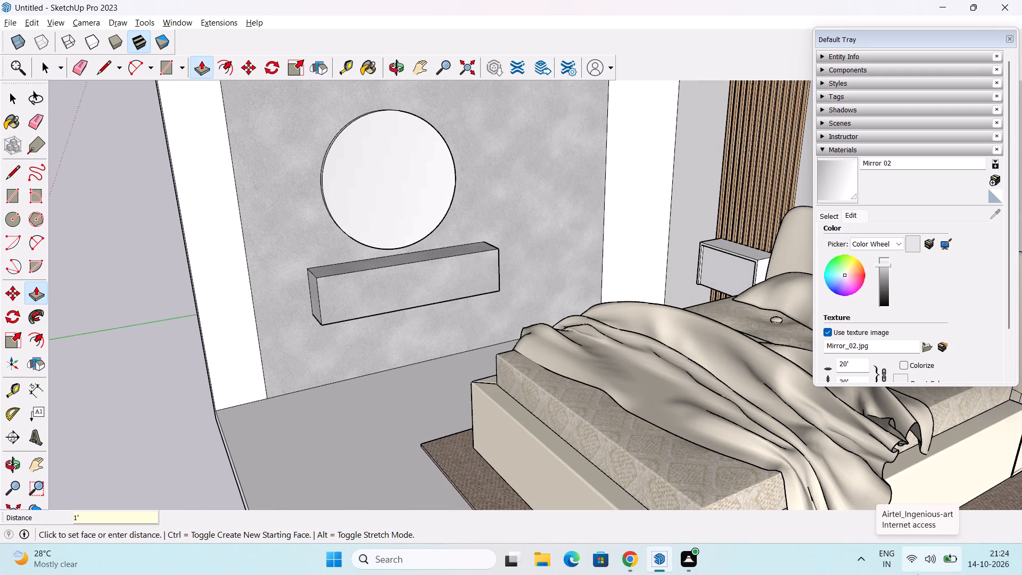
Set the Push/Pull distance of the box below the round mirror to 1' 6".
{"action": "key", "text": "6"}
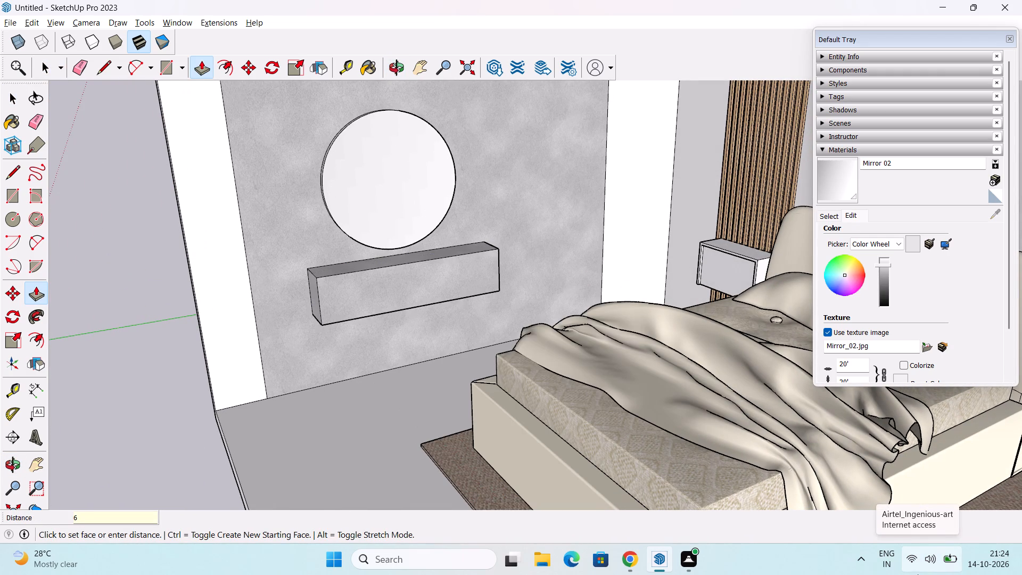
{"action": "key", "text": "BackSpace"}
{"action": "type", "text": "1'6\""}
{"action": "key", "text": "Return"}
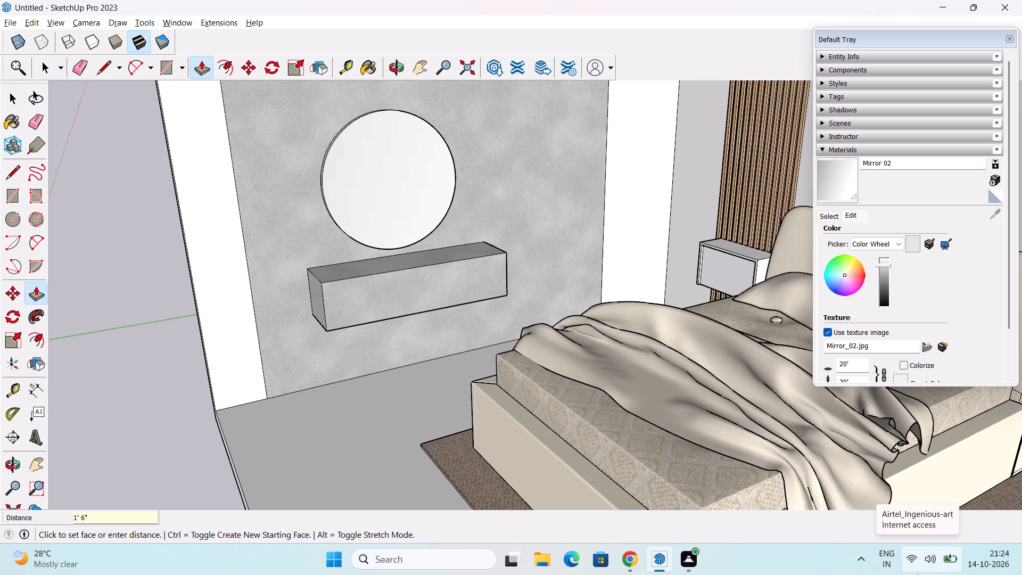
Offset the outline of the box's front face inward by about 1 1/16" to form a thin frame.
{"action": "middle_click_drag", "start_coordinate": [385, 405], "coordinate": [579, 359]}
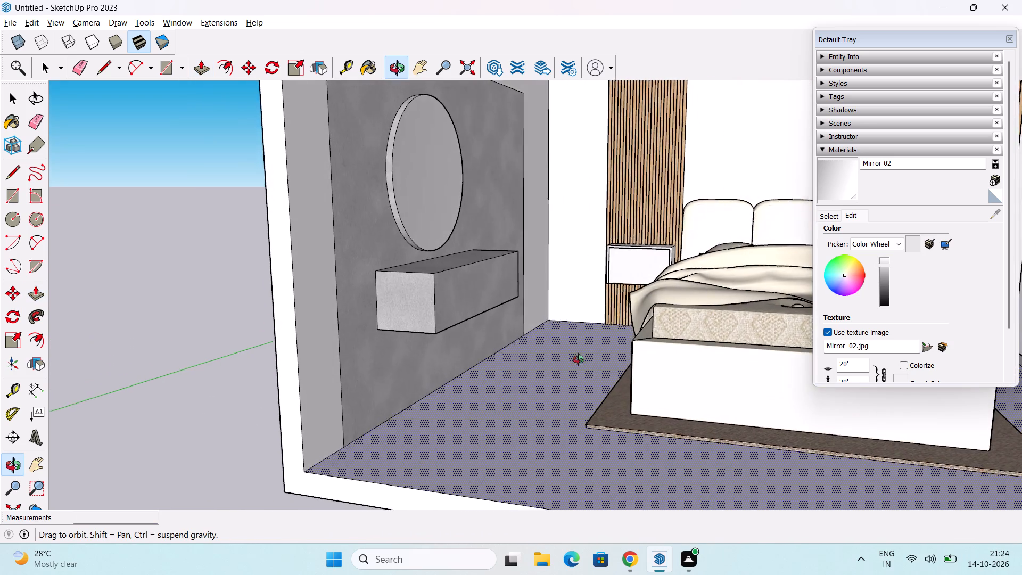
{"action": "middle_click_drag", "start_coordinate": [579, 359], "coordinate": [408, 401]}
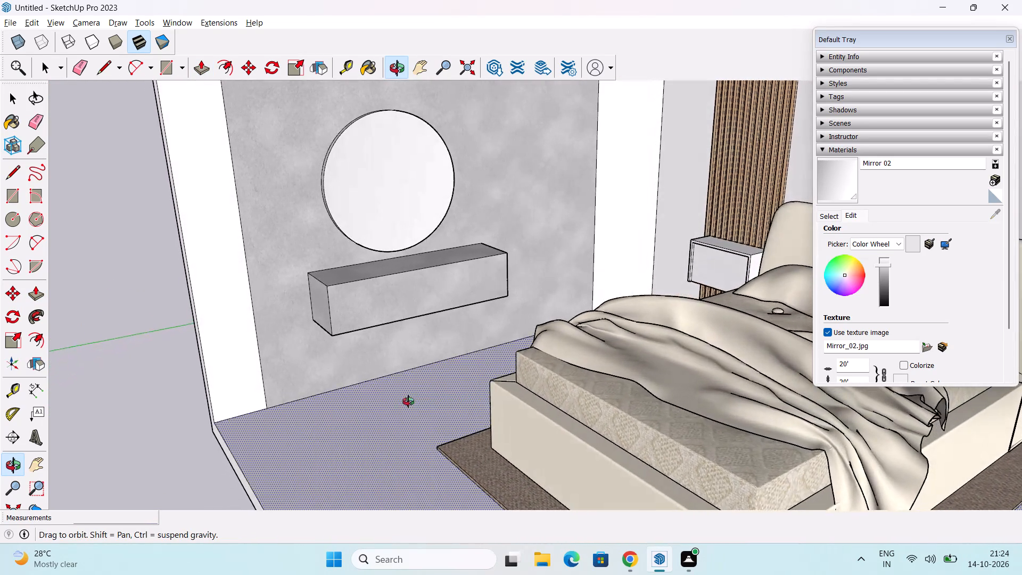
{"action": "middle_click_drag", "start_coordinate": [408, 401], "coordinate": [394, 398]}
{"action": "left_click_drag", "start_coordinate": [32, 342], "coordinate": [32, 341]}
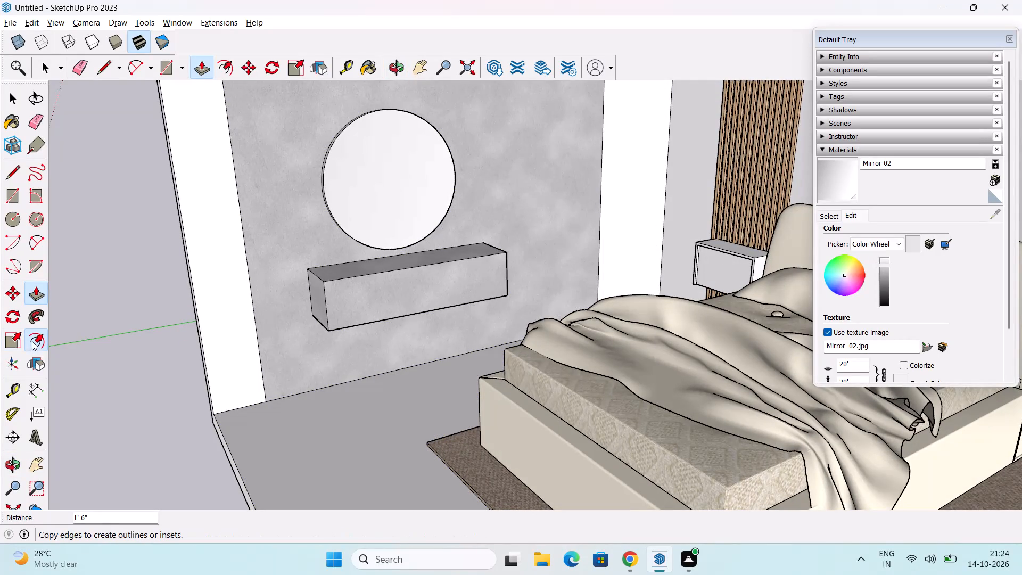
{"action": "left_click_drag", "start_coordinate": [32, 341], "coordinate": [46, 334]}
{"action": "left_click", "coordinate": [329, 302]}
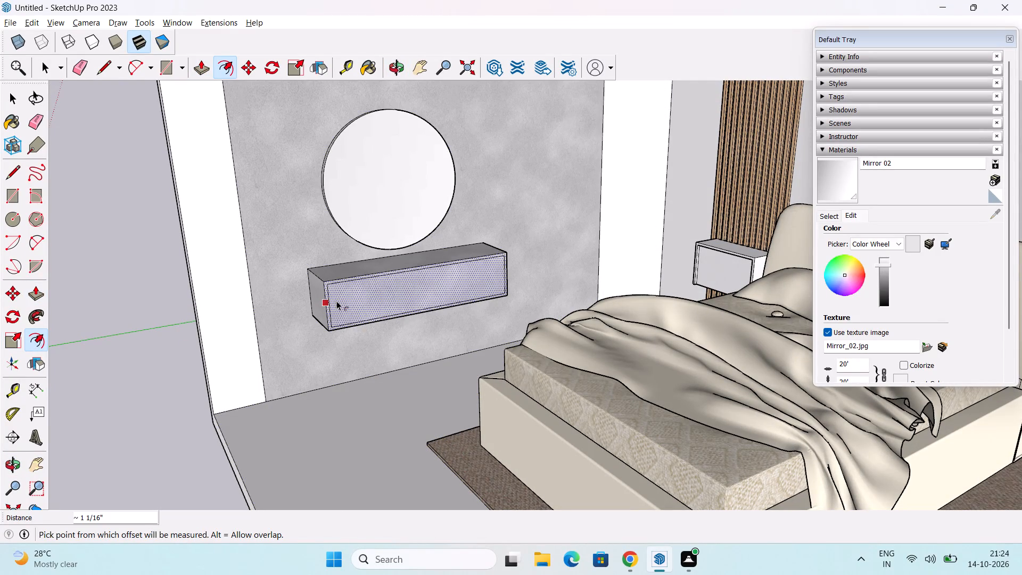
{"action": "middle_click", "coordinate": [372, 327]}
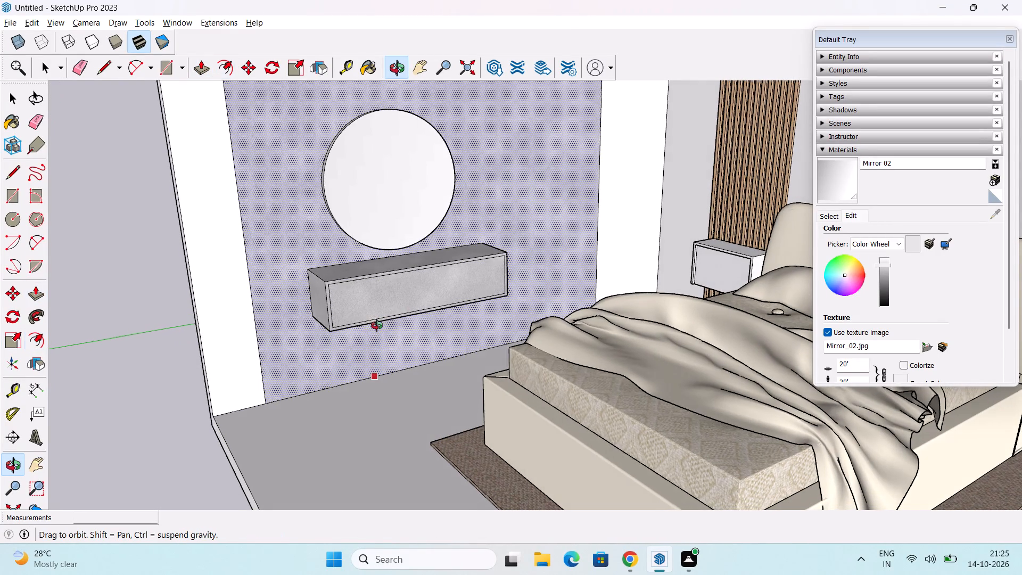
{"action": "key", "text": "space"}
Draw a vertical line about 1' 2 1/2" long across the middle of the inset front face, splitting it into two panels.
{"action": "scroll", "coordinate": [414, 294], "scroll_direction": "up", "scroll_amount": 2}
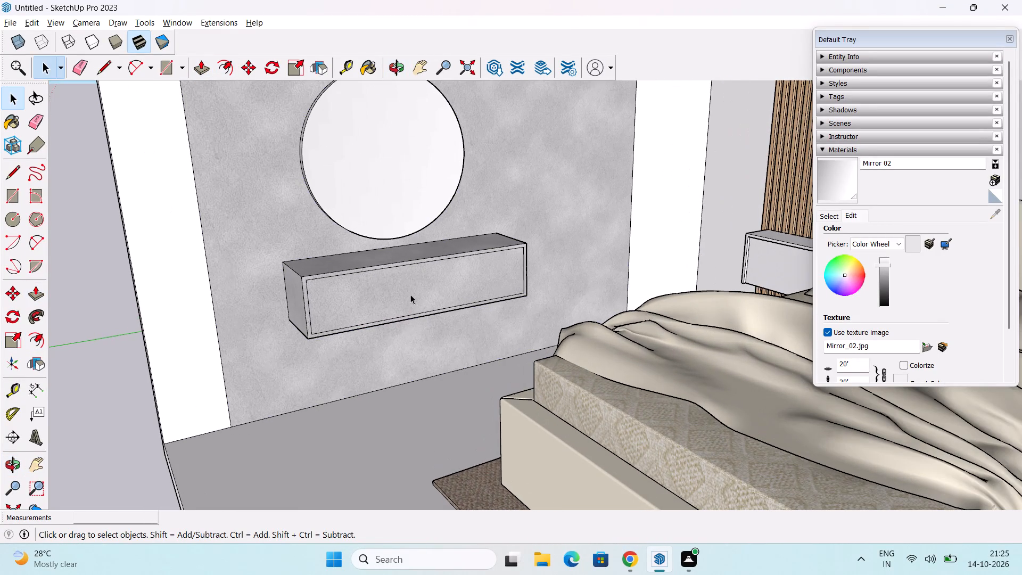
{"action": "key", "text": "l"}
{"action": "scroll", "coordinate": [425, 283], "scroll_direction": "up", "scroll_amount": 2}
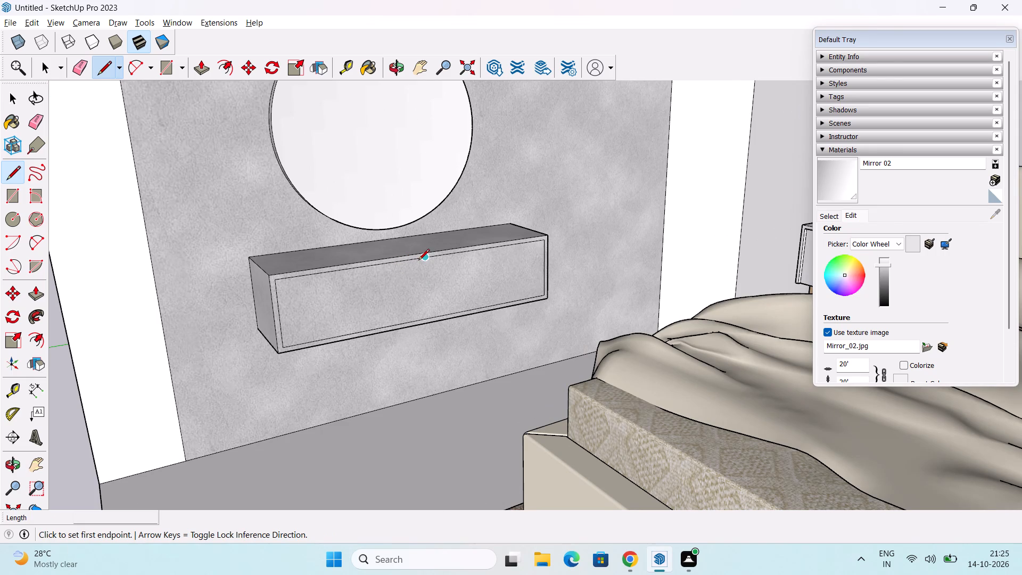
{"action": "left_click", "coordinate": [425, 260]}
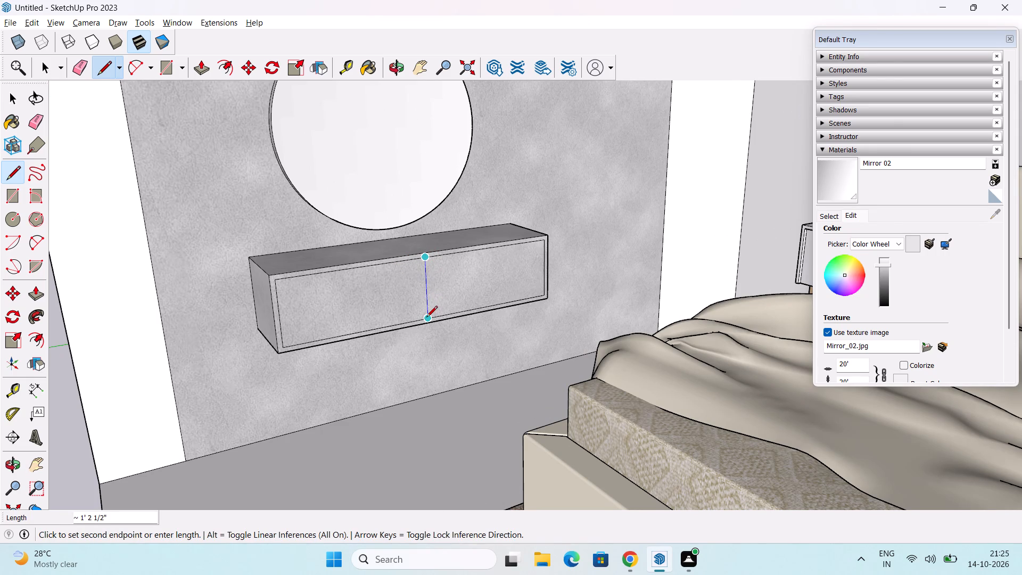
{"action": "left_click", "coordinate": [426, 318]}
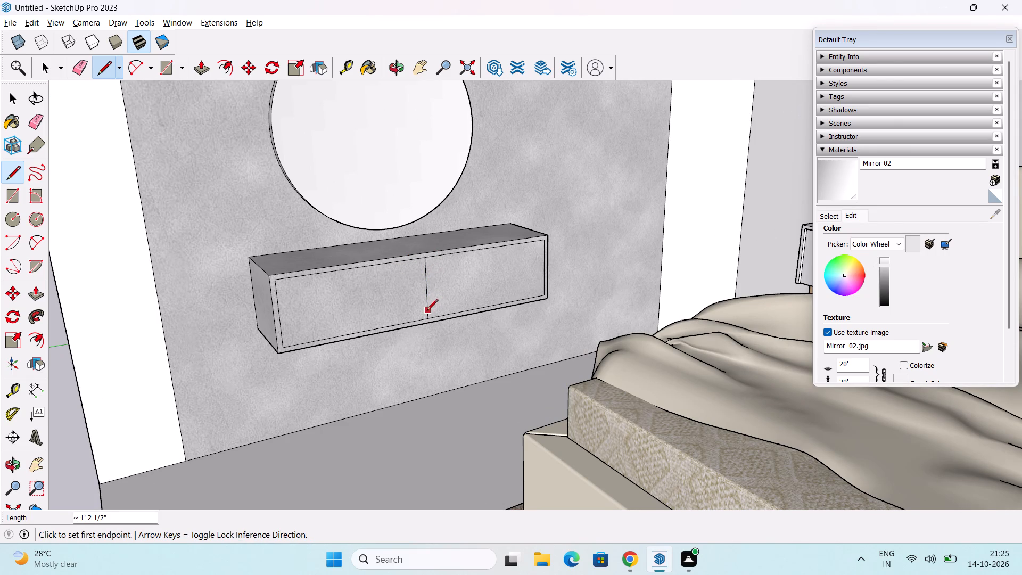
{"action": "key", "text": "space"}
Lower the brightness of the Mirror 02 material slightly.
{"action": "middle_click_drag", "start_coordinate": [393, 337], "coordinate": [438, 327]}
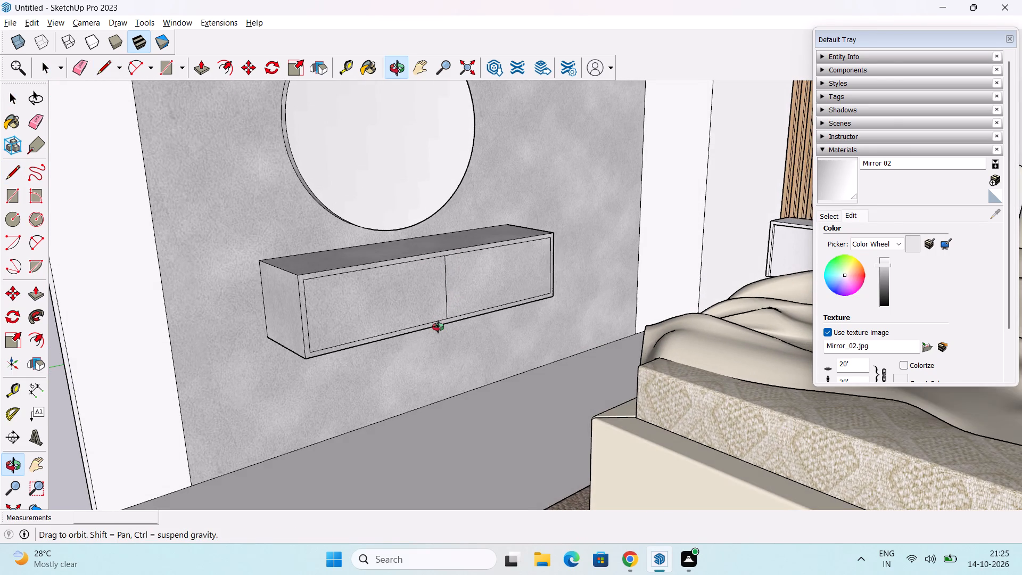
{"action": "middle_click_drag", "start_coordinate": [438, 327], "coordinate": [433, 346]}
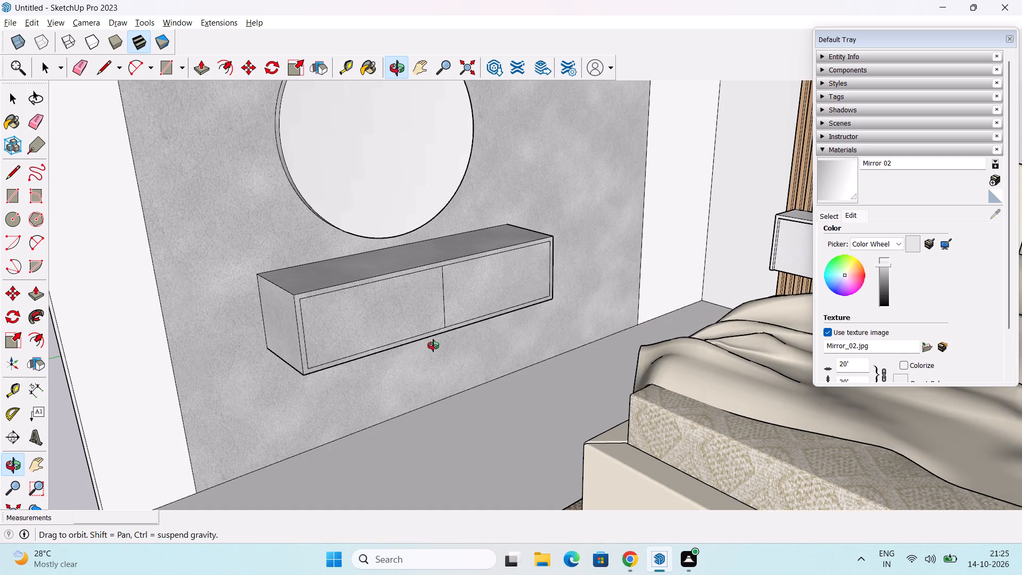
{"action": "middle_click_drag", "start_coordinate": [433, 346], "coordinate": [451, 324]}
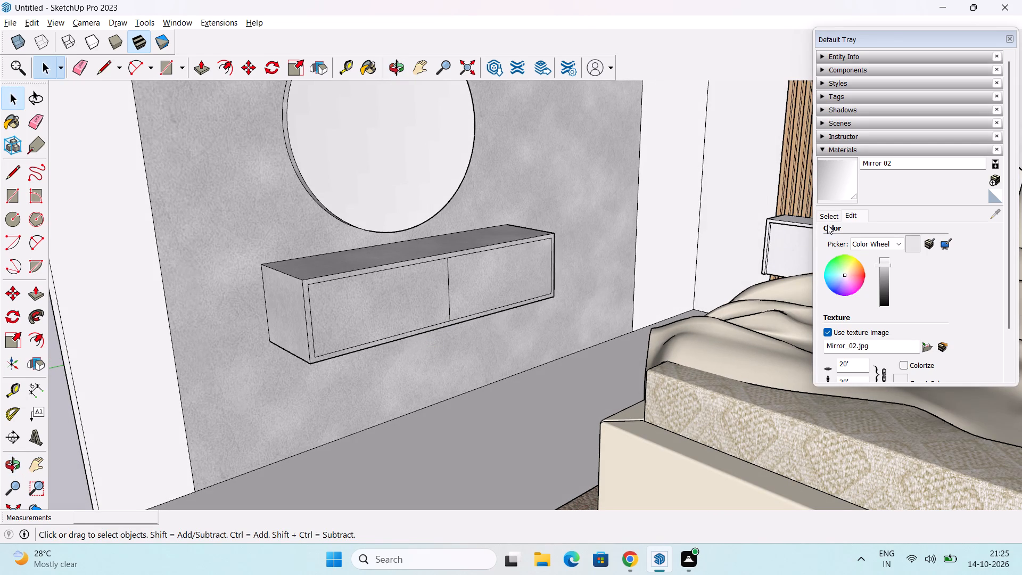
{"action": "left_click", "coordinate": [851, 215]}
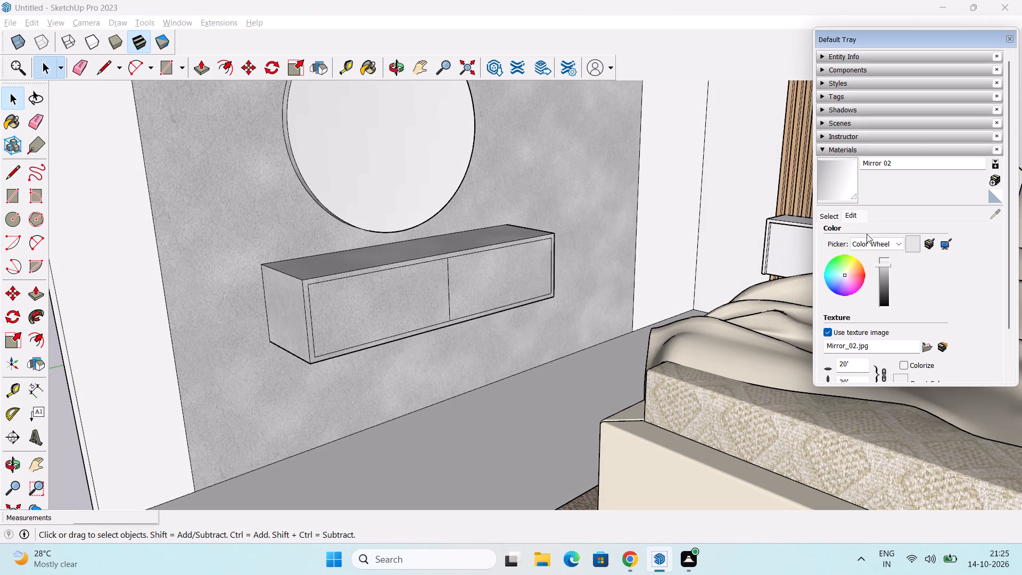
{"action": "scroll", "coordinate": [882, 264], "scroll_direction": "down", "scroll_amount": 7}
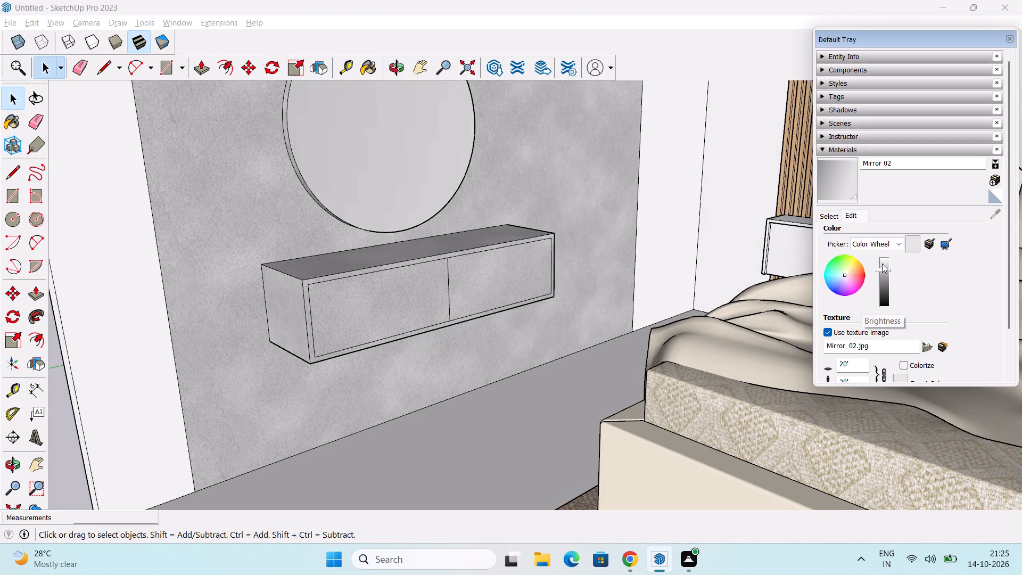
{"action": "scroll", "coordinate": [882, 264], "scroll_direction": "down", "scroll_amount": 3}
{"action": "scroll", "coordinate": [882, 264], "scroll_direction": "up", "scroll_amount": 8}
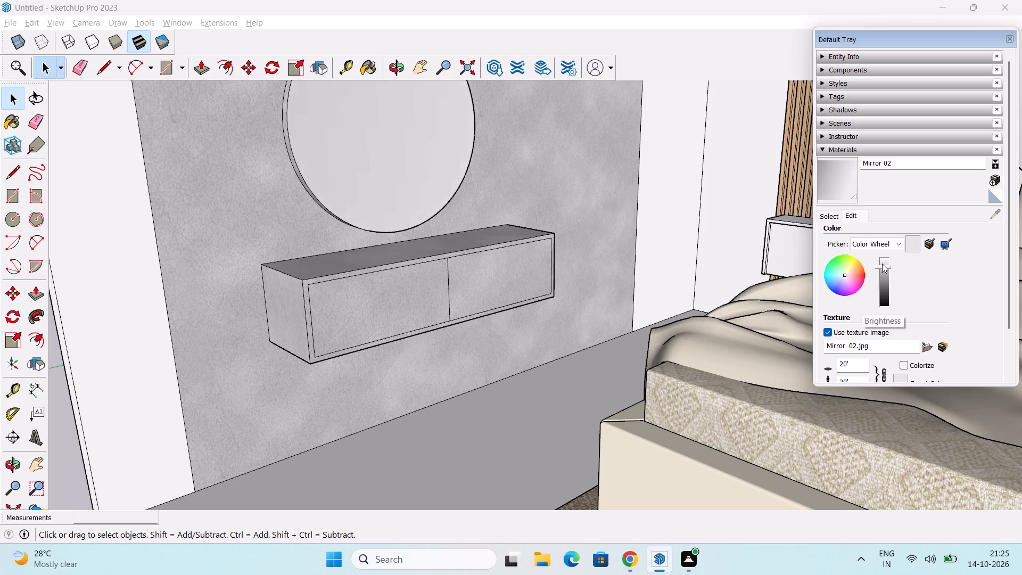
Paint the thin rim of the round mirror with the Mirror 02 material.
{"action": "middle_click_drag", "start_coordinate": [430, 232], "coordinate": [525, 339]}
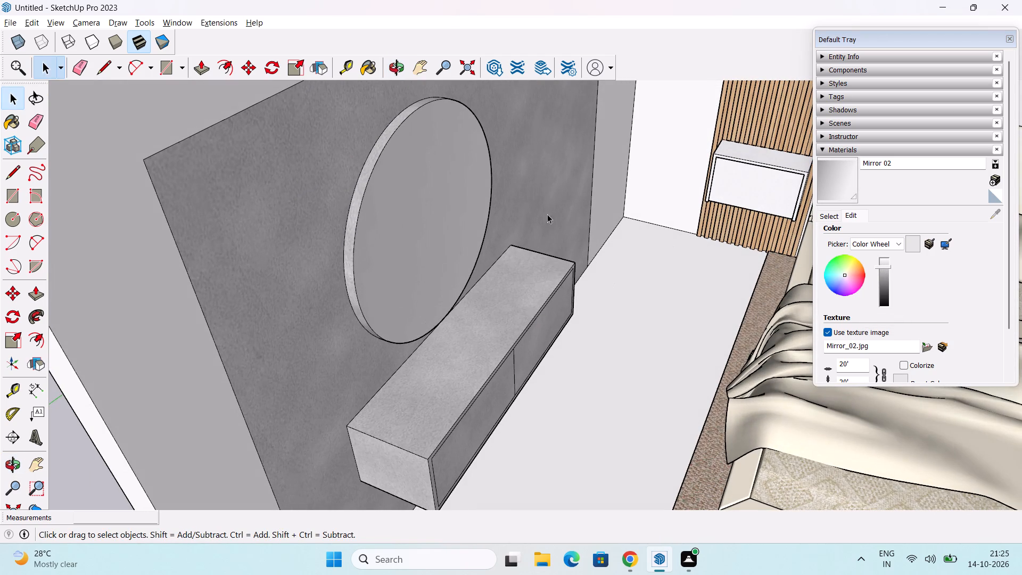
{"action": "left_click", "coordinate": [840, 180]}
{"action": "scroll", "coordinate": [303, 251], "scroll_direction": "up", "scroll_amount": 5}
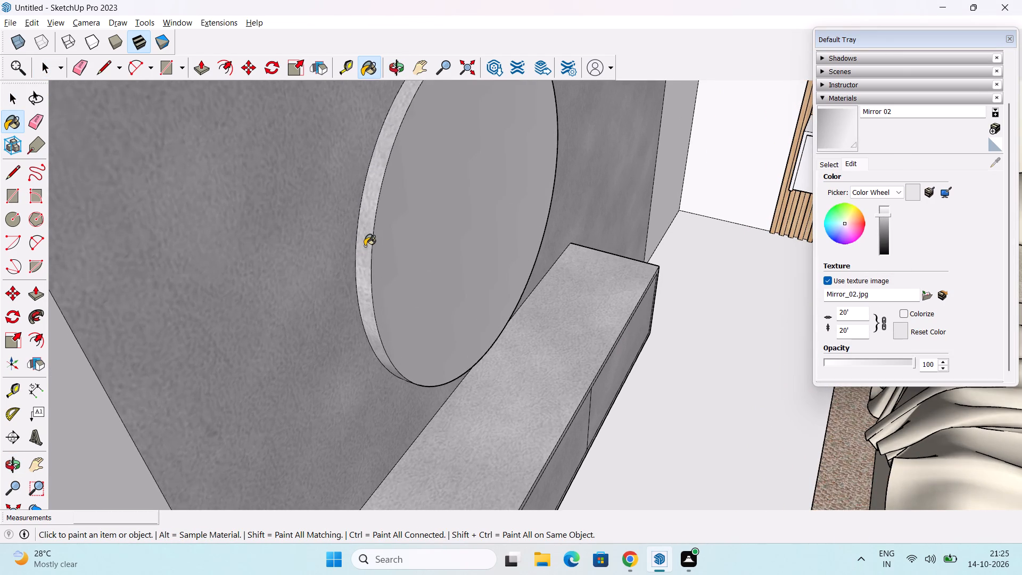
{"action": "left_click", "coordinate": [365, 245]}
Examine the round mirror and the box below it from several angles.
{"action": "scroll", "coordinate": [378, 241], "scroll_direction": "down", "scroll_amount": 6}
{"action": "middle_click_drag", "start_coordinate": [421, 257], "coordinate": [125, 277]}
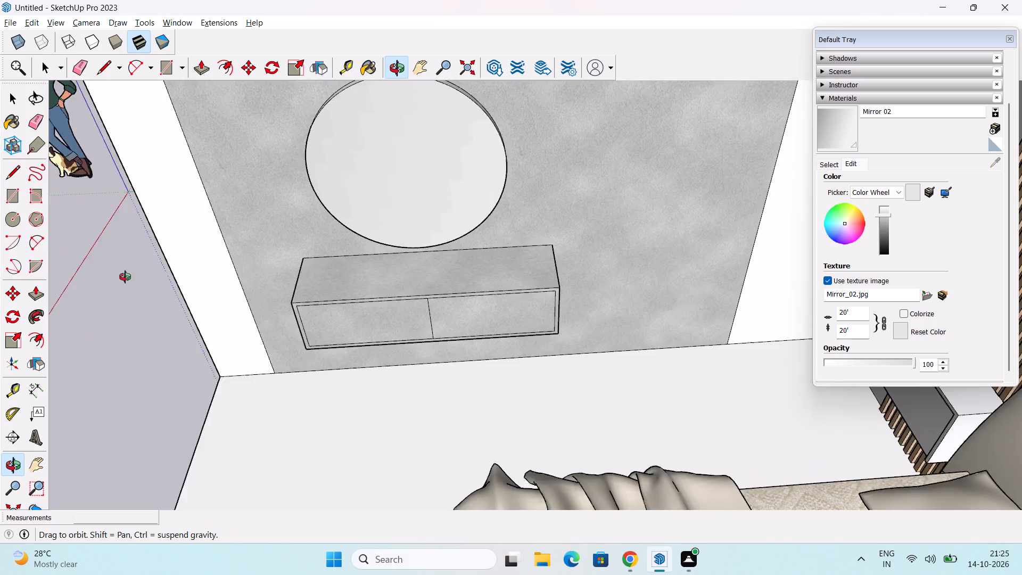
{"action": "middle_click_drag", "start_coordinate": [125, 277], "coordinate": [17, 138]}
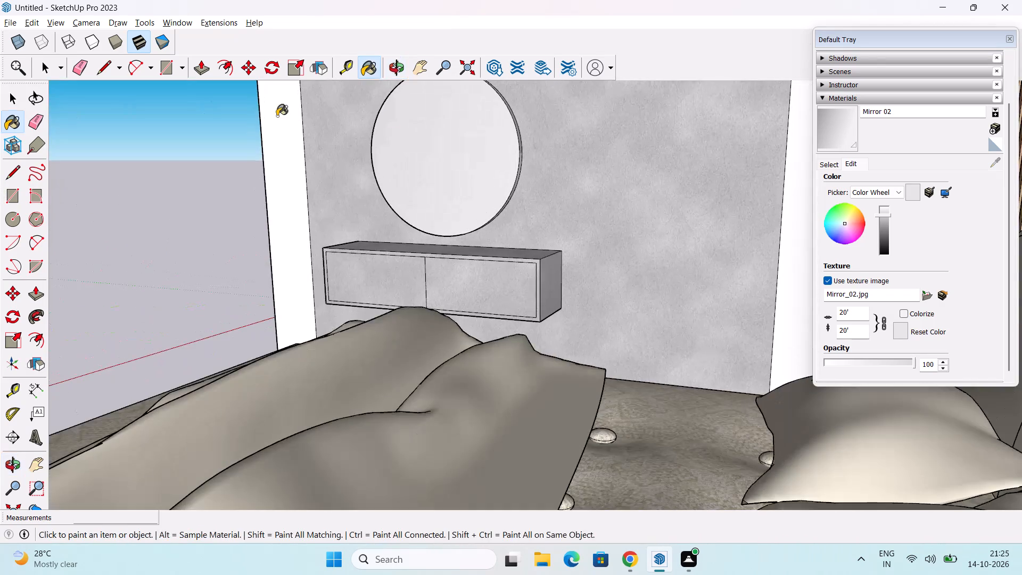
{"action": "scroll", "coordinate": [486, 146], "scroll_direction": "up", "scroll_amount": 2}
{"action": "middle_click_drag", "start_coordinate": [548, 176], "coordinate": [413, 252]}
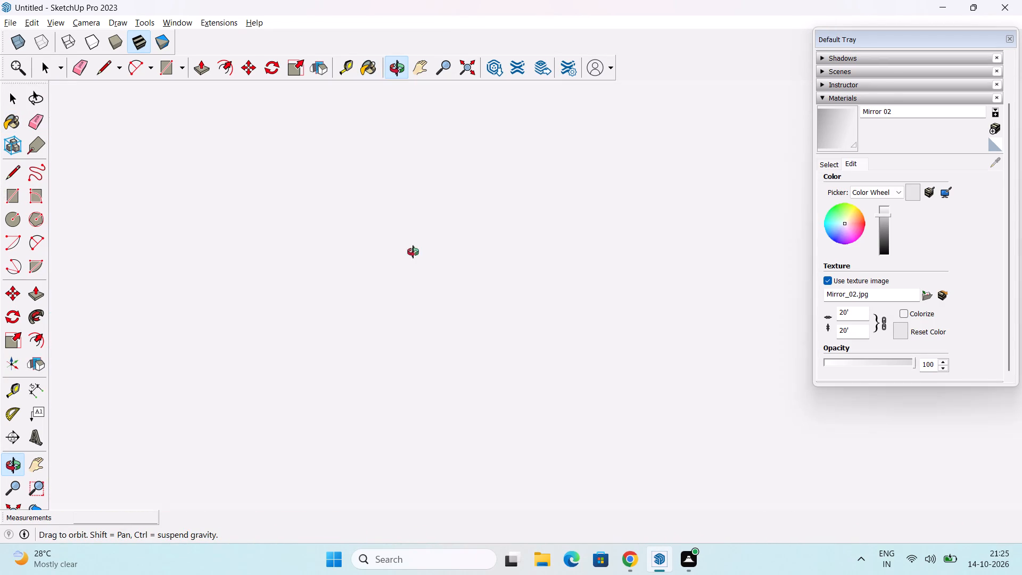
{"action": "middle_click_drag", "start_coordinate": [413, 252], "coordinate": [680, 240]}
{"action": "scroll", "coordinate": [671, 243], "scroll_direction": "down", "scroll_amount": 6}
{"action": "middle_click_drag", "start_coordinate": [578, 313], "coordinate": [593, 286]}
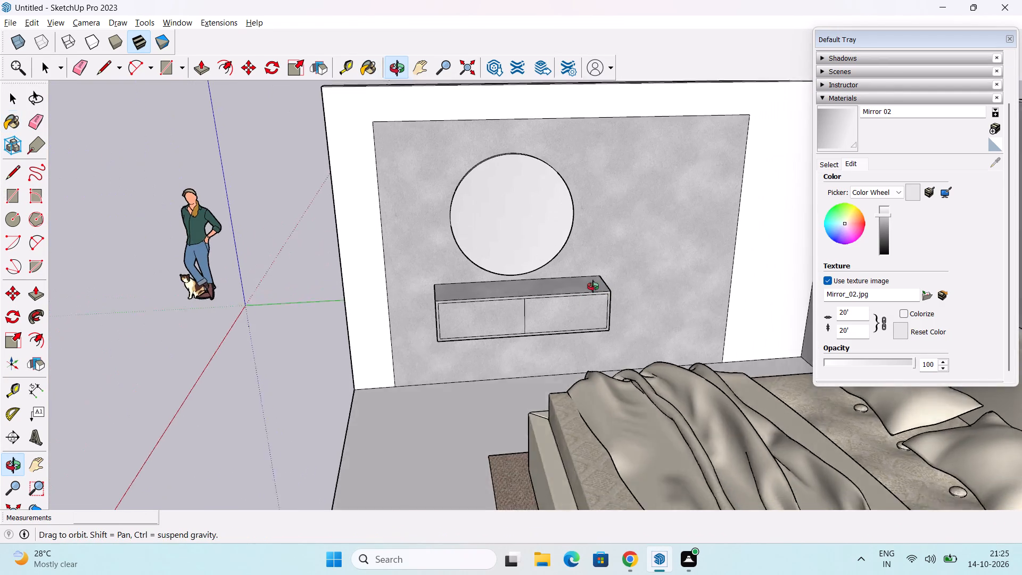
{"action": "middle_click_drag", "start_coordinate": [593, 286], "coordinate": [611, 264]}
{"action": "key", "text": "space"}
Paint the first front panel, the top and the near end of the wall box with 0053_Ivory from the Colors-Named collection.
{"action": "left_click", "coordinate": [831, 165]}
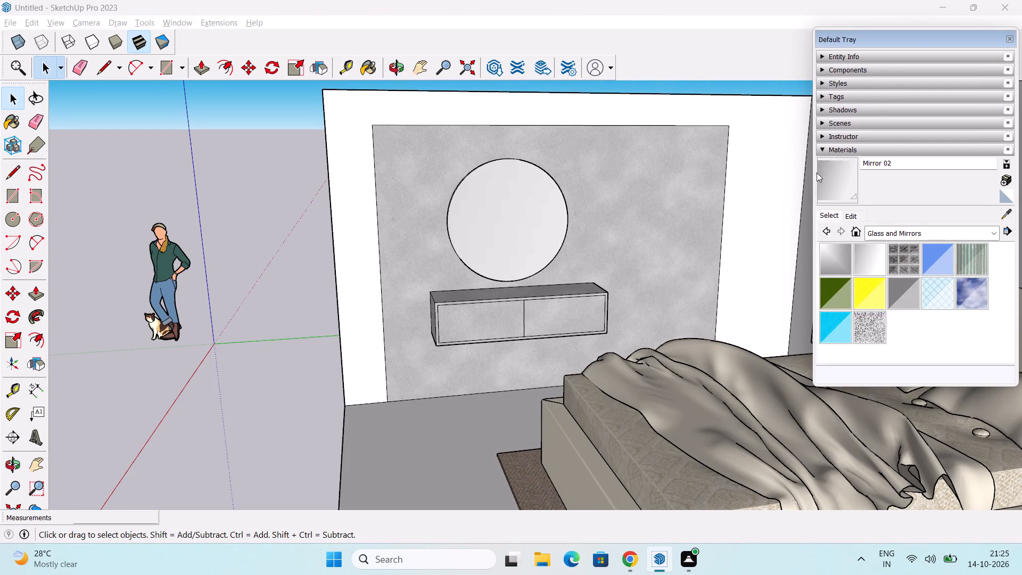
{"action": "left_click", "coordinate": [935, 235]}
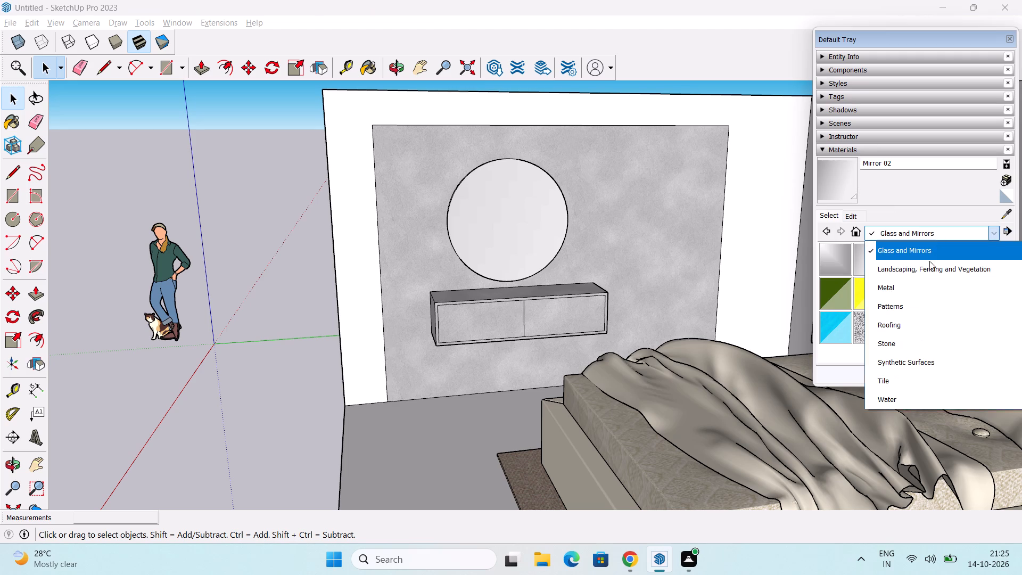
{"action": "scroll", "coordinate": [897, 297], "scroll_direction": "up", "scroll_amount": 2}
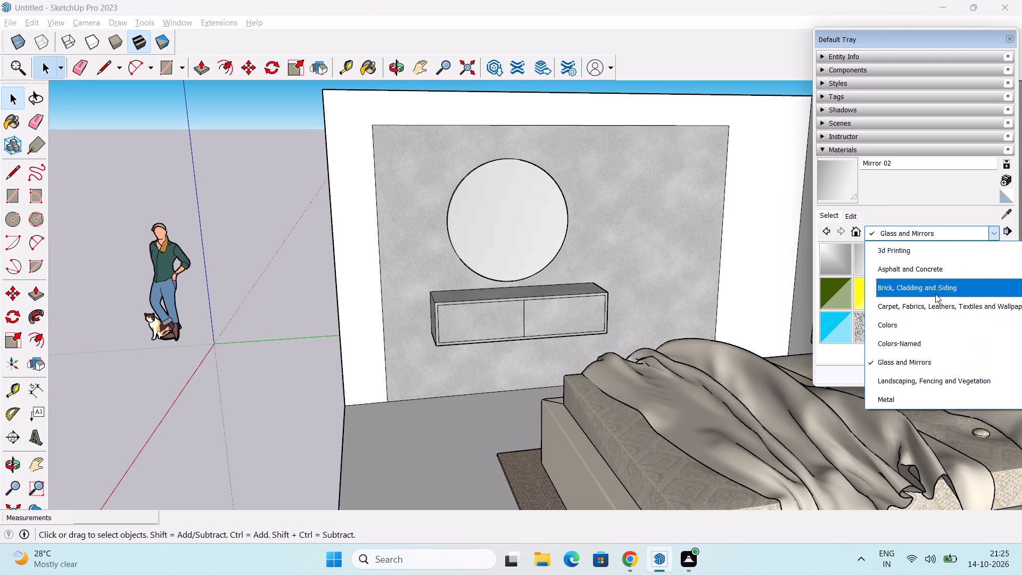
{"action": "scroll", "coordinate": [933, 325], "scroll_direction": "up", "scroll_amount": 3}
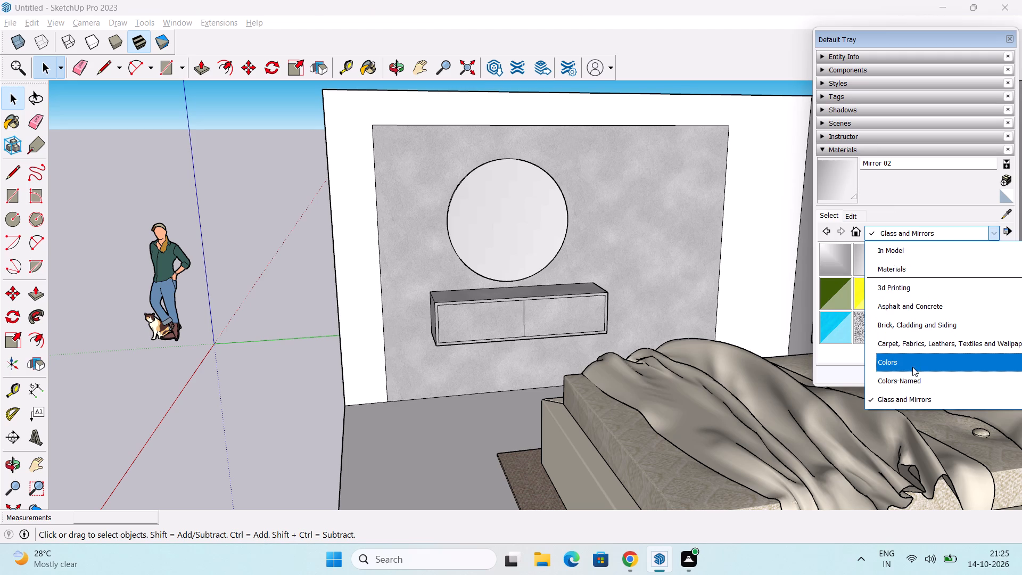
{"action": "left_click", "coordinate": [916, 377]}
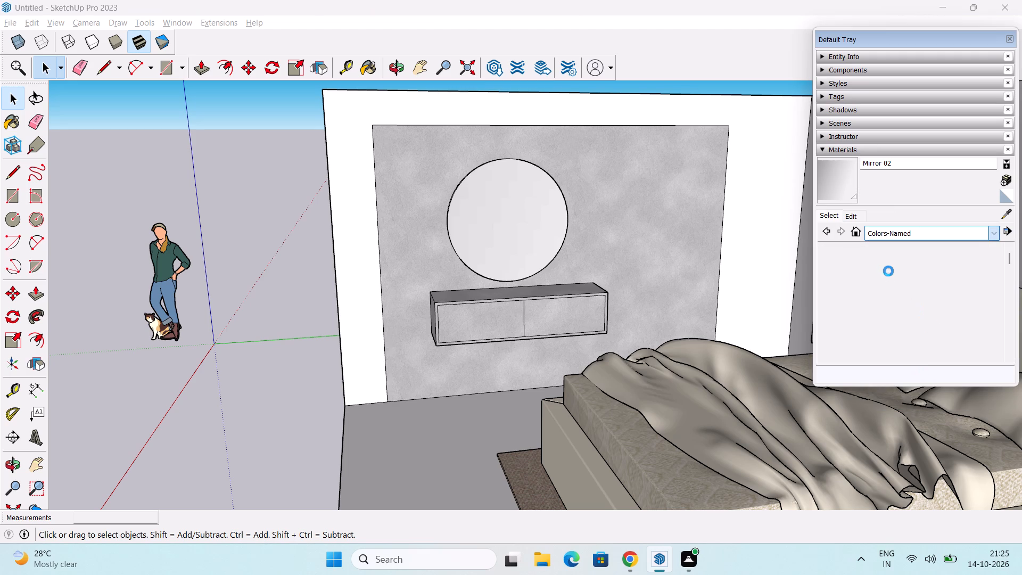
{"action": "scroll", "coordinate": [928, 303], "scroll_direction": "down", "scroll_amount": 3}
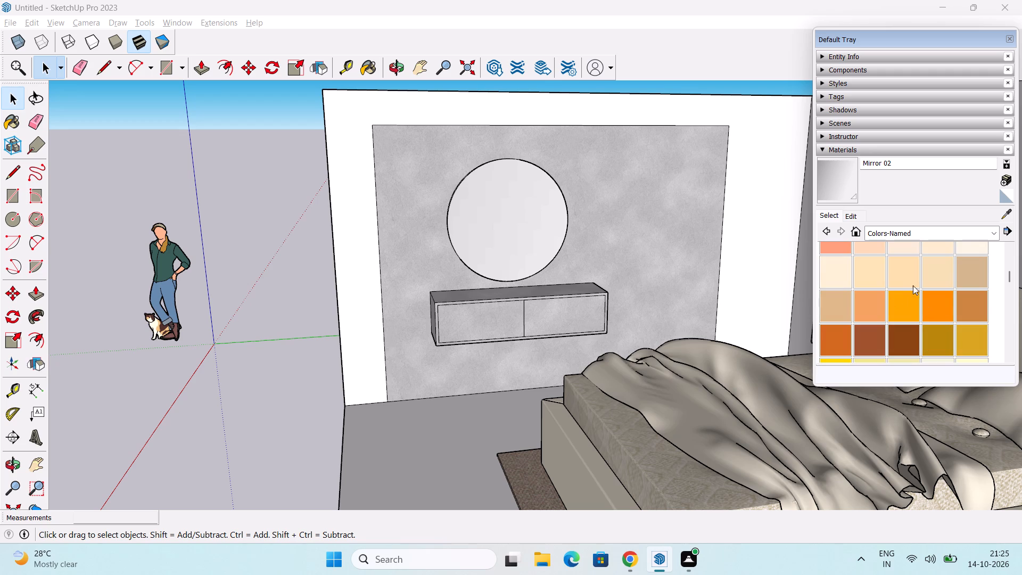
{"action": "scroll", "coordinate": [918, 283], "scroll_direction": "up", "scroll_amount": 1}
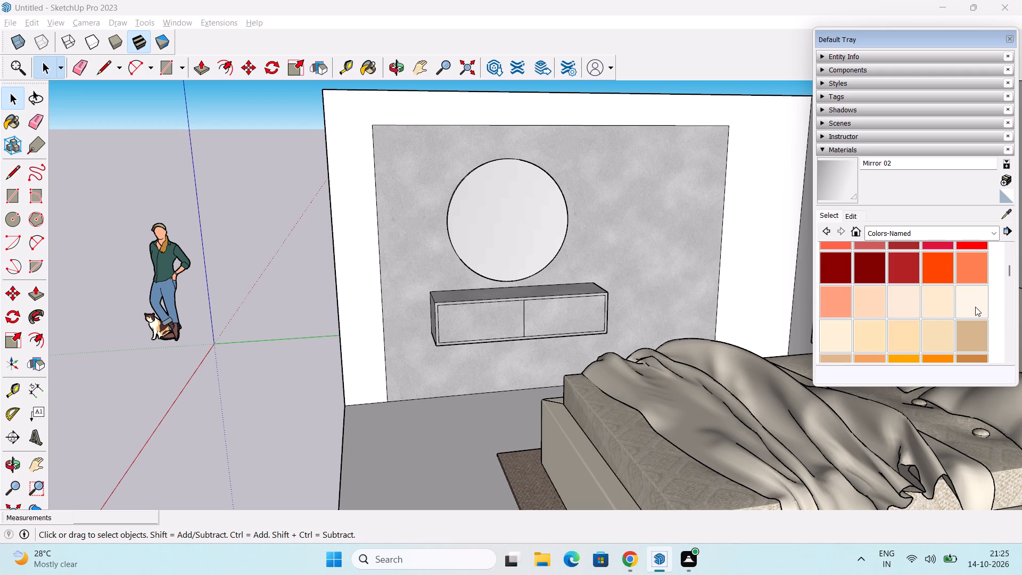
{"action": "scroll", "coordinate": [904, 340], "scroll_direction": "down", "scroll_amount": 3}
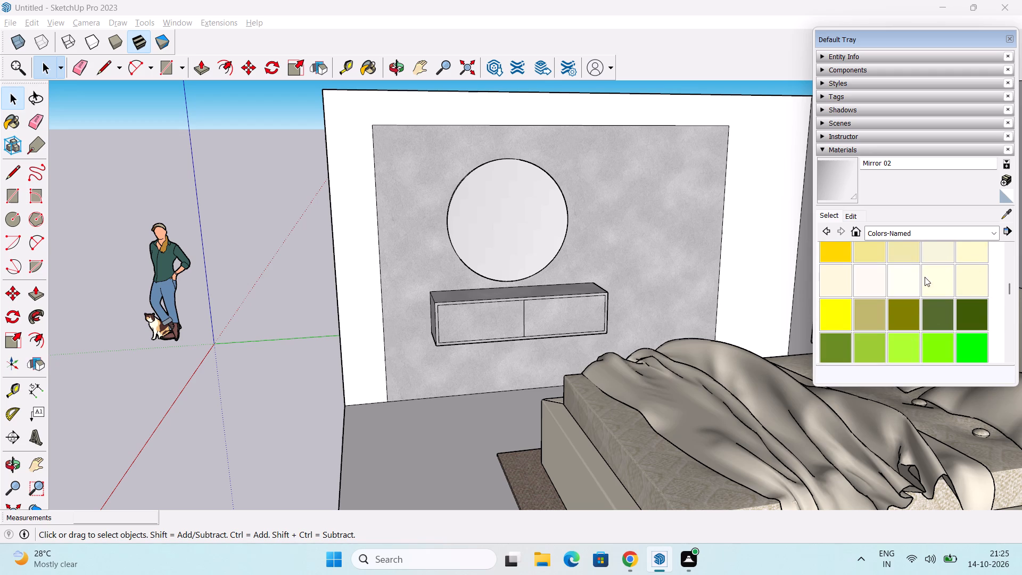
{"action": "left_click", "coordinate": [913, 280]}
{"action": "middle_click_drag", "start_coordinate": [601, 299], "coordinate": [659, 273]}
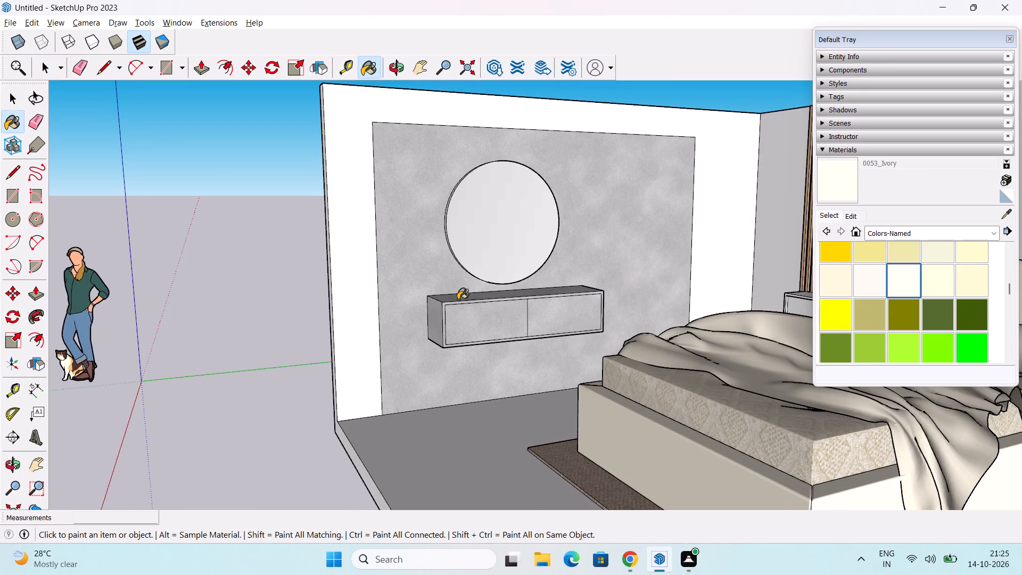
{"action": "scroll", "coordinate": [458, 299], "scroll_direction": "up", "scroll_amount": 5}
{"action": "left_click", "coordinate": [468, 318]}
{"action": "middle_click_drag", "start_coordinate": [471, 288], "coordinate": [504, 365]}
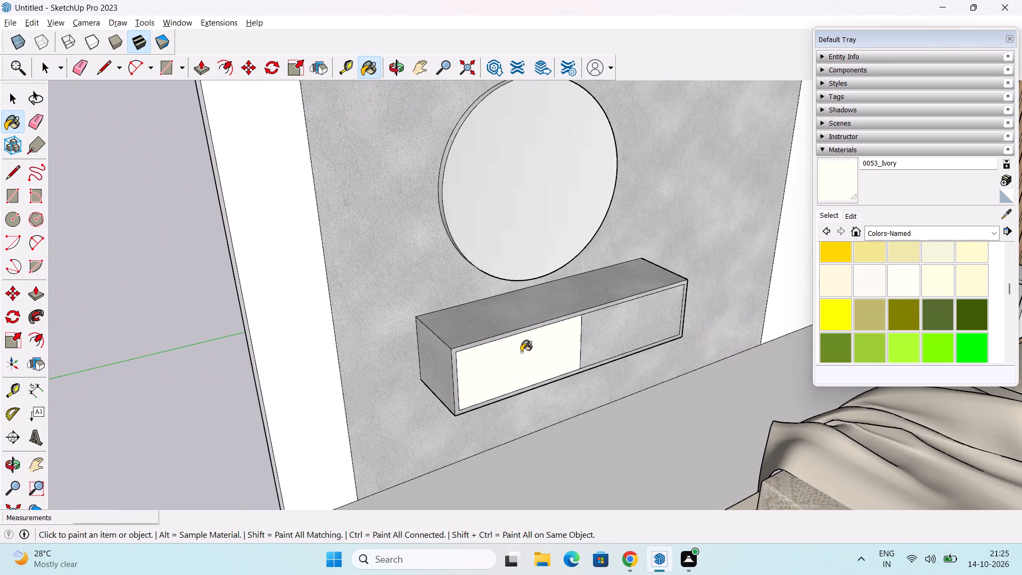
{"action": "left_click", "coordinate": [518, 321]}
{"action": "left_click", "coordinate": [440, 356]}
Paint the wall box's front frame, second front panel, other end and underside with 0053_Ivory.
{"action": "middle_click_drag", "start_coordinate": [543, 364], "coordinate": [533, 405]}
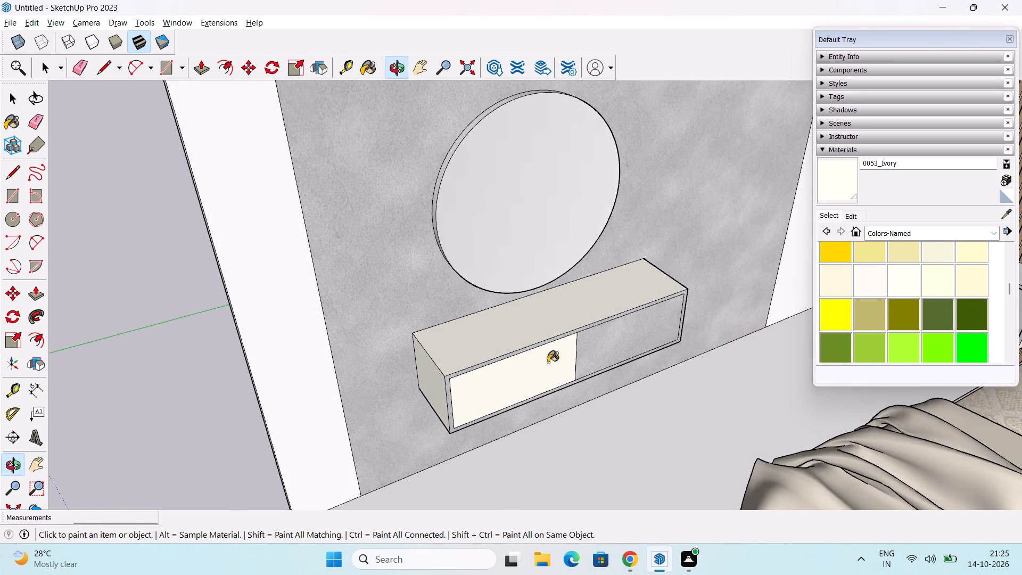
{"action": "scroll", "coordinate": [550, 352], "scroll_direction": "up", "scroll_amount": 5}
{"action": "left_click", "coordinate": [536, 346]}
{"action": "middle_click_drag", "start_coordinate": [614, 362], "coordinate": [528, 356]}
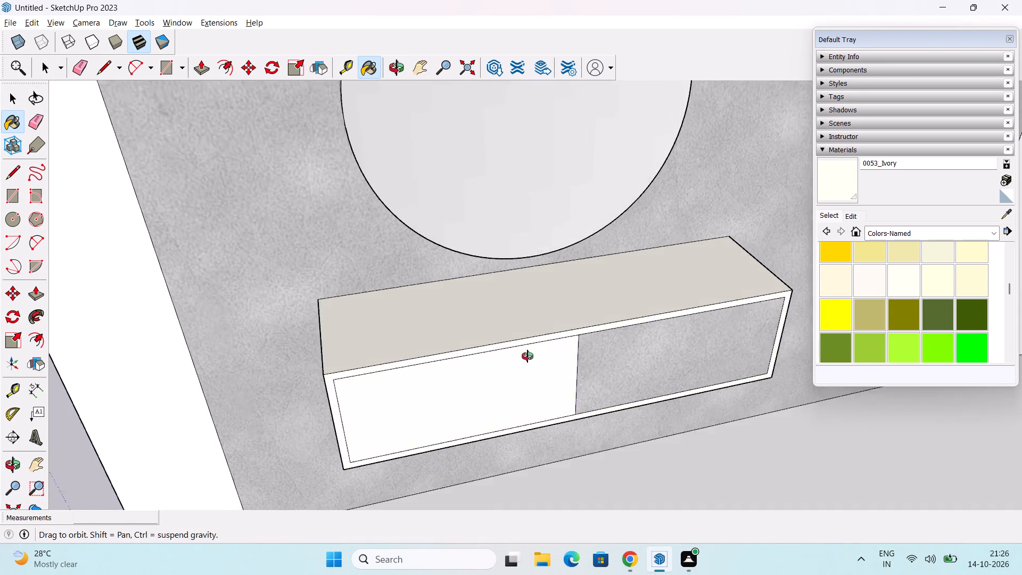
{"action": "middle_click_drag", "start_coordinate": [528, 356], "coordinate": [522, 356]}
{"action": "left_click", "coordinate": [600, 354]}
{"action": "scroll", "coordinate": [663, 361], "scroll_direction": "down", "scroll_amount": 2}
{"action": "middle_click_drag", "start_coordinate": [677, 375], "coordinate": [375, 300]}
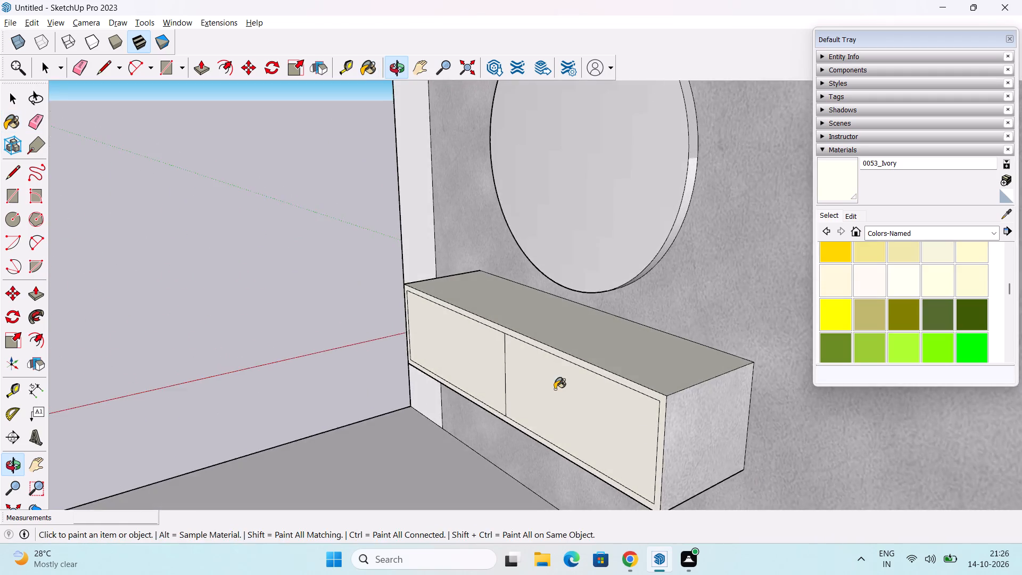
{"action": "left_click", "coordinate": [699, 434]}
{"action": "scroll", "coordinate": [680, 452], "scroll_direction": "down", "scroll_amount": 2}
{"action": "middle_click_drag", "start_coordinate": [605, 473], "coordinate": [801, 323]}
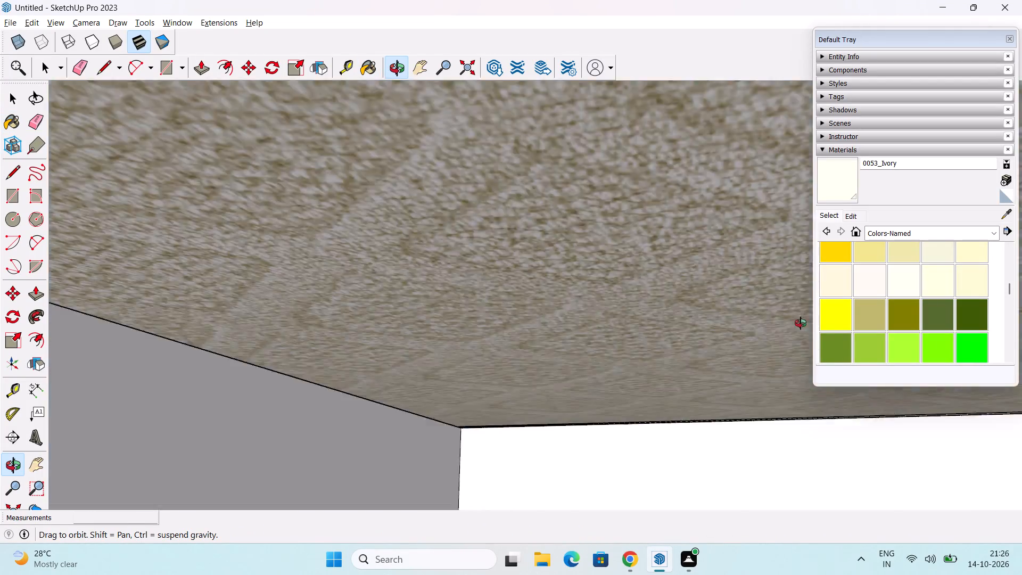
{"action": "middle_click_drag", "start_coordinate": [801, 323], "coordinate": [921, 372]}
{"action": "scroll", "coordinate": [530, 422], "scroll_direction": "up", "scroll_amount": 5}
{"action": "middle_click_drag", "start_coordinate": [438, 436], "coordinate": [562, 402]}
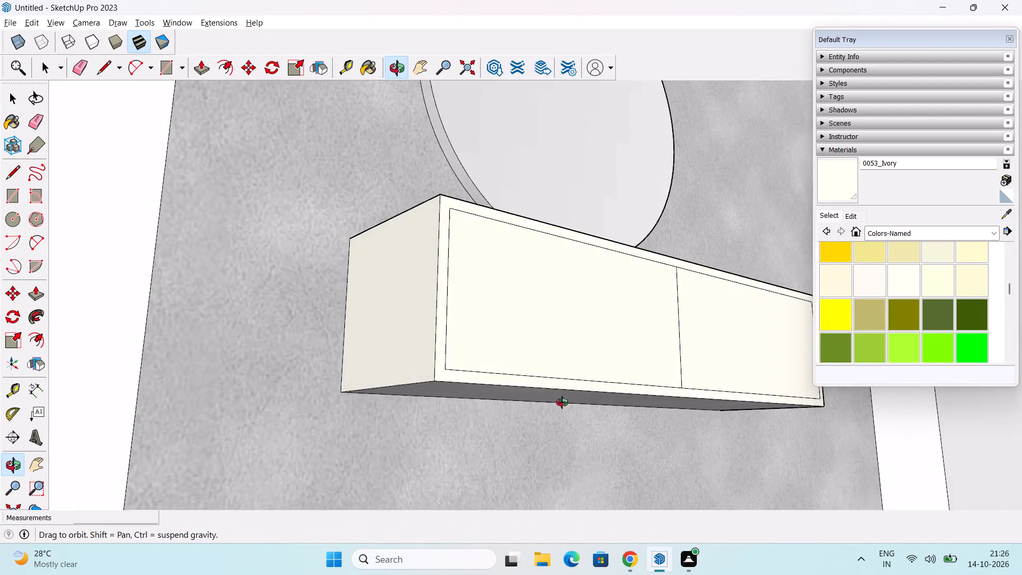
{"action": "middle_click_drag", "start_coordinate": [562, 402], "coordinate": [575, 366]}
{"action": "left_click", "coordinate": [554, 375]}
Paint the wall around the gray suede panel and the bed wall's plain areas beside and between the wood strips with 0053_Ivory.
{"action": "scroll", "coordinate": [494, 326], "scroll_direction": "down", "scroll_amount": 6}
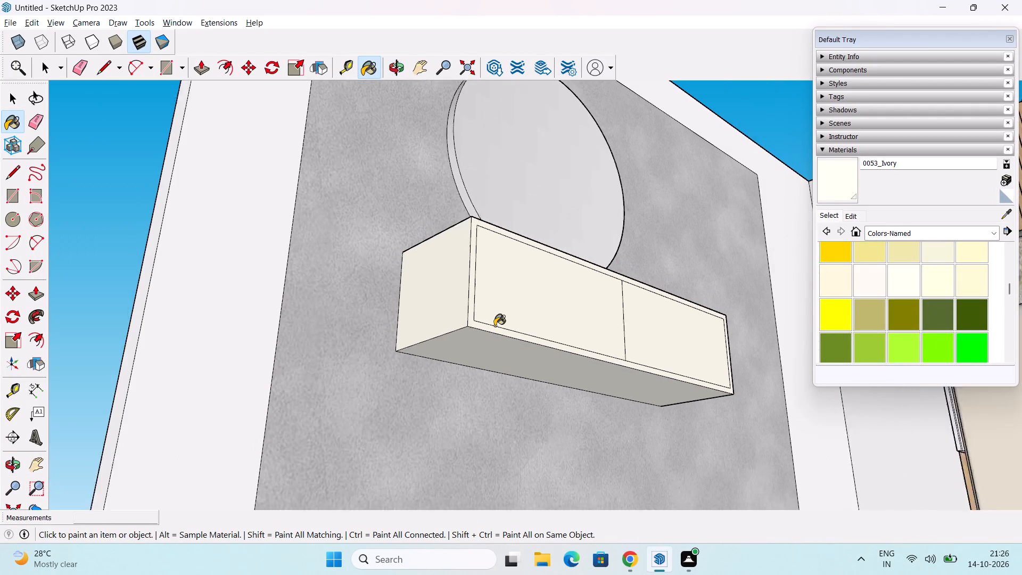
{"action": "scroll", "coordinate": [494, 326], "scroll_direction": "down", "scroll_amount": 2}
{"action": "left_click", "coordinate": [282, 301]}
{"action": "scroll", "coordinate": [312, 282], "scroll_direction": "down", "scroll_amount": 6}
{"action": "middle_click_drag", "start_coordinate": [485, 437], "coordinate": [564, 574]}
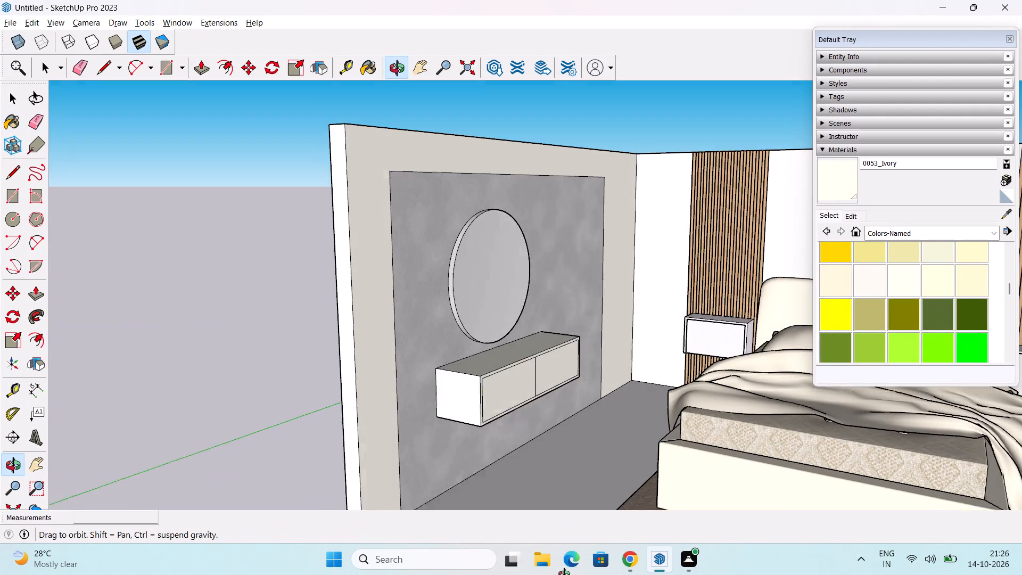
{"action": "middle_click_drag", "start_coordinate": [564, 574], "coordinate": [574, 574]}
{"action": "left_click", "coordinate": [653, 279]}
{"action": "middle_click_drag", "start_coordinate": [656, 281], "coordinate": [695, 349]}
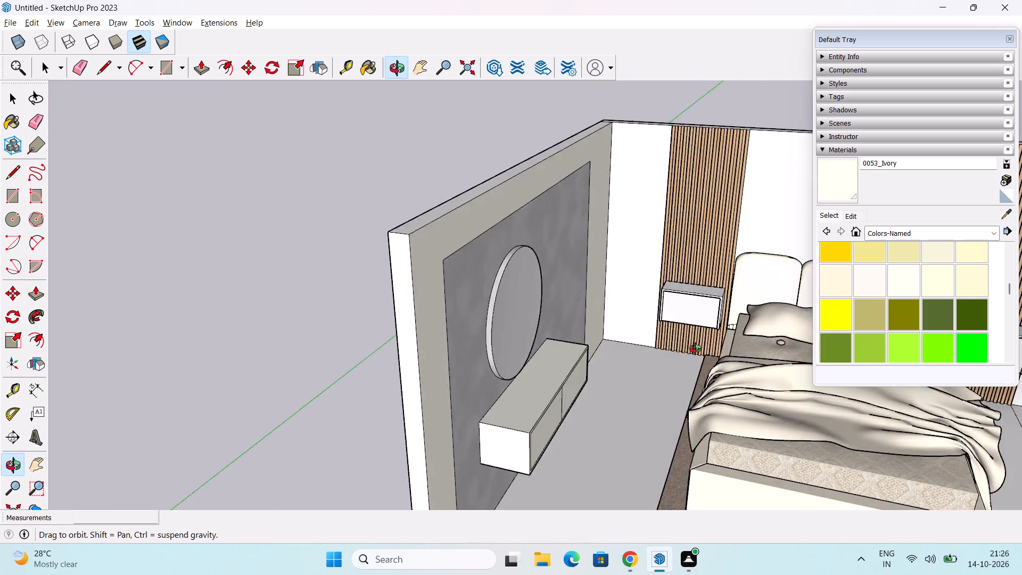
{"action": "middle_click_drag", "start_coordinate": [695, 349], "coordinate": [569, 413]}
{"action": "middle_click_drag", "start_coordinate": [644, 384], "coordinate": [642, 382], "text": "shift"}
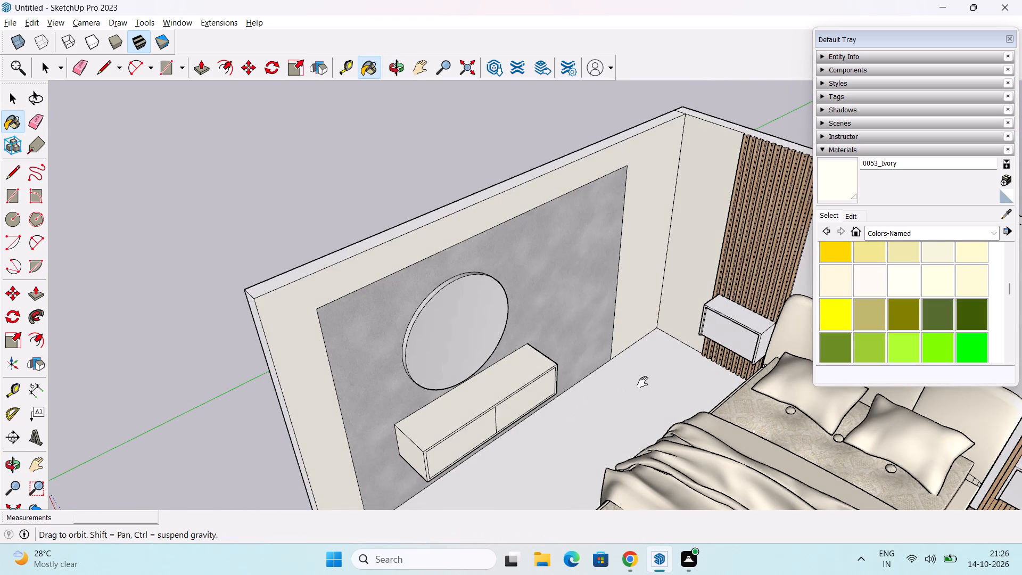
{"action": "middle_click_drag", "start_coordinate": [642, 382], "coordinate": [445, 383], "text": "shift"}
{"action": "left_click", "coordinate": [634, 285]}
Paint the room floor and the narrow strip along its open edge with 0053_Ivory.
{"action": "scroll", "coordinate": [636, 285], "scroll_direction": "down", "scroll_amount": 3}
{"action": "middle_click_drag", "start_coordinate": [717, 381], "coordinate": [677, 284], "text": "shift"}
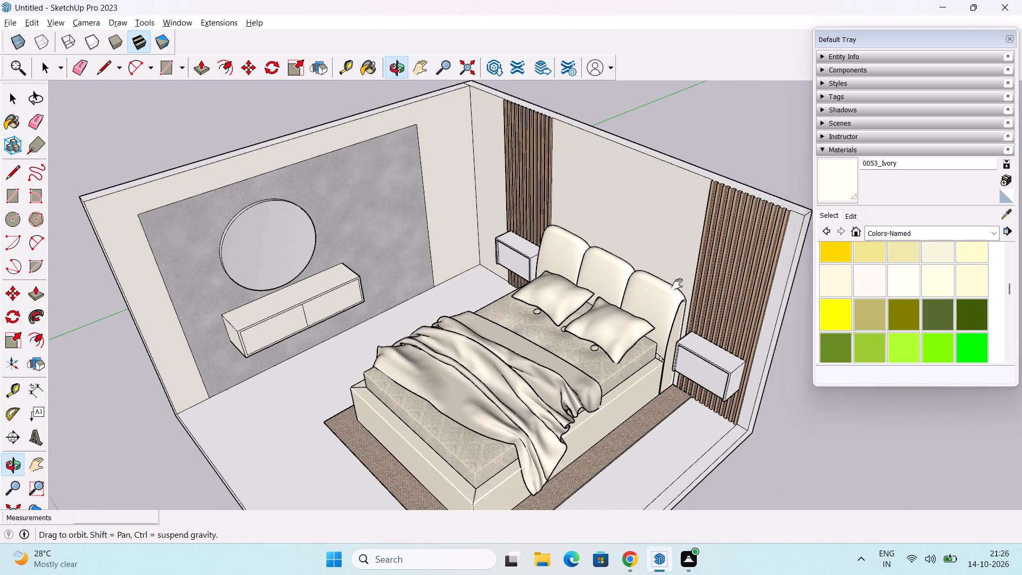
{"action": "middle_click_drag", "start_coordinate": [677, 284], "coordinate": [676, 283], "text": "shift"}
{"action": "middle_click_drag", "start_coordinate": [675, 438], "coordinate": [653, 347]}
{"action": "left_click", "coordinate": [655, 346]}
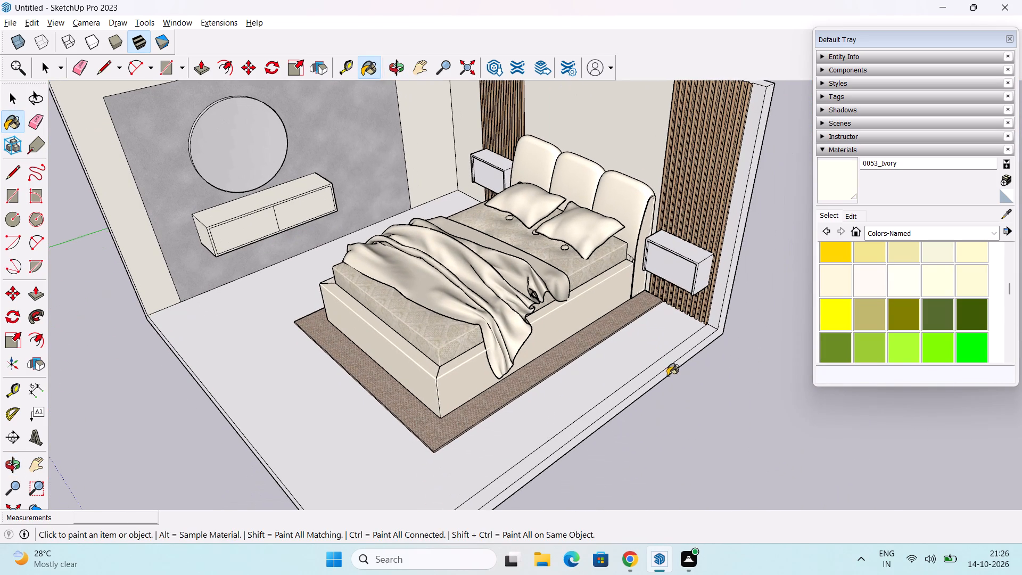
{"action": "middle_click_drag", "start_coordinate": [670, 375], "coordinate": [694, 400]}
{"action": "left_click", "coordinate": [693, 348]}
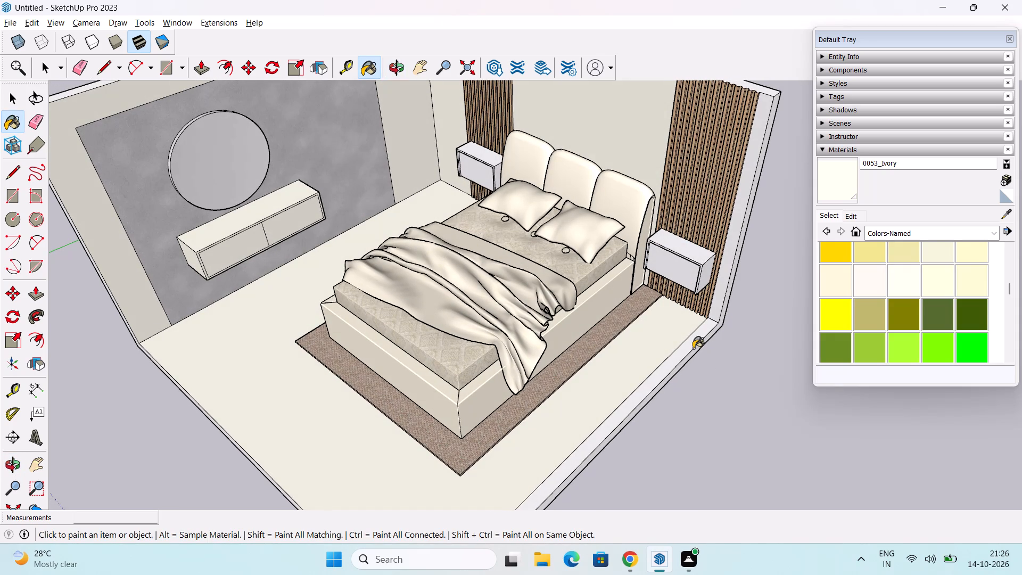
{"action": "left_click", "coordinate": [726, 280]}
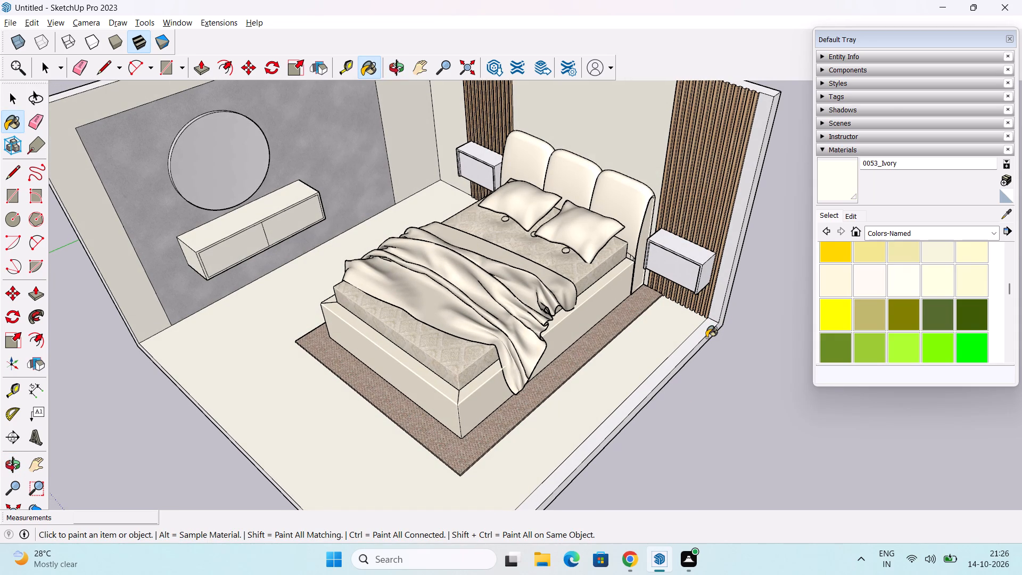
{"action": "left_click", "coordinate": [697, 338]}
Paint the front, top, sides and front rim of the bedside box farther from the mirror wall with 0053_Ivory.
{"action": "middle_click_drag", "start_coordinate": [692, 394], "coordinate": [681, 371]}
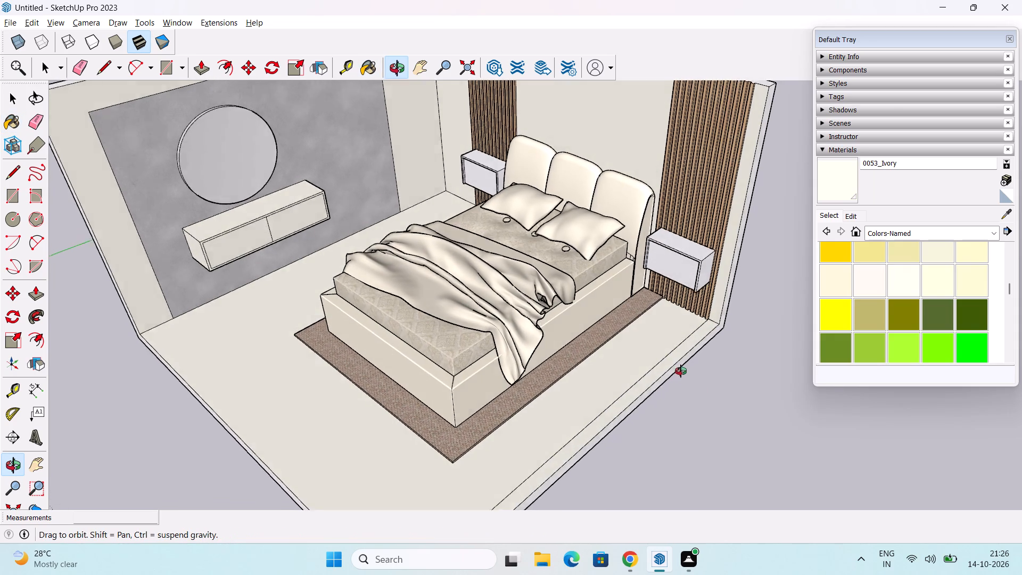
{"action": "middle_click_drag", "start_coordinate": [681, 371], "coordinate": [691, 367]}
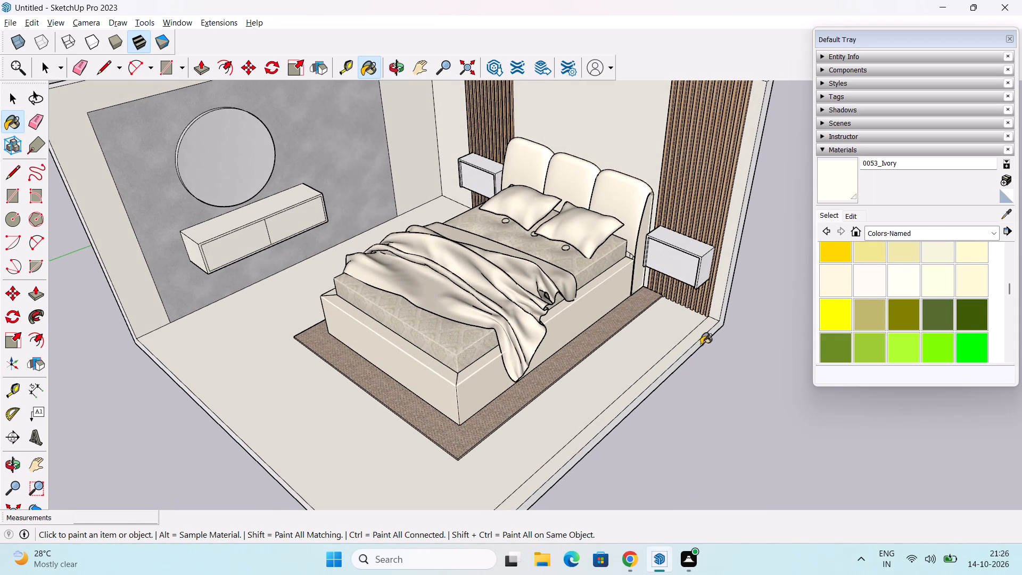
{"action": "scroll", "coordinate": [641, 277], "scroll_direction": "up", "scroll_amount": 6}
{"action": "left_click", "coordinate": [686, 258]}
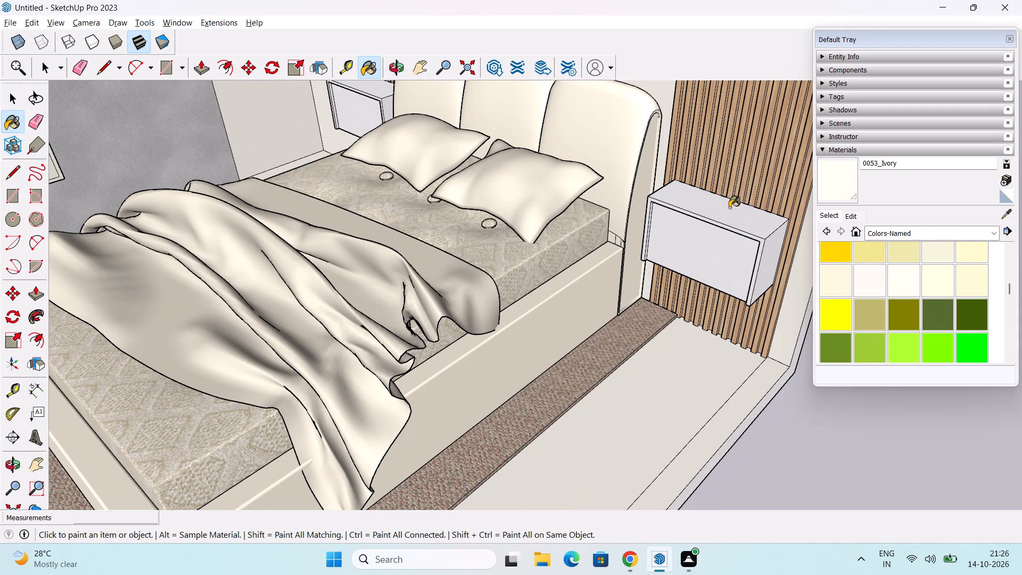
{"action": "left_click", "coordinate": [729, 207]}
{"action": "left_click", "coordinate": [765, 254]}
{"action": "middle_click_drag", "start_coordinate": [686, 267], "coordinate": [765, 288]}
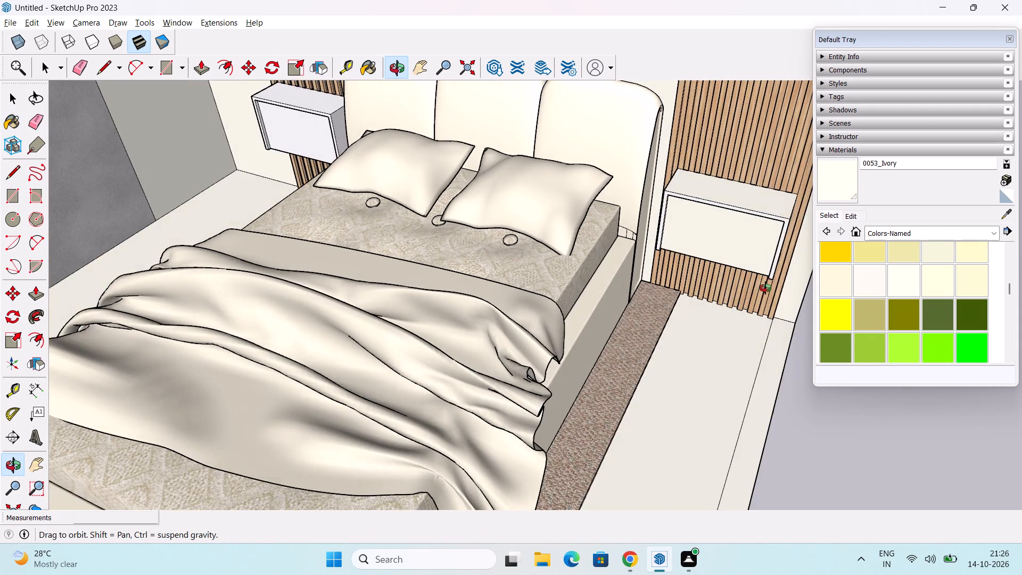
{"action": "middle_click_drag", "start_coordinate": [765, 288], "coordinate": [766, 289]}
{"action": "scroll", "coordinate": [645, 235], "scroll_direction": "up", "scroll_amount": 5}
{"action": "middle_click_drag", "start_coordinate": [660, 228], "coordinate": [855, 316]}
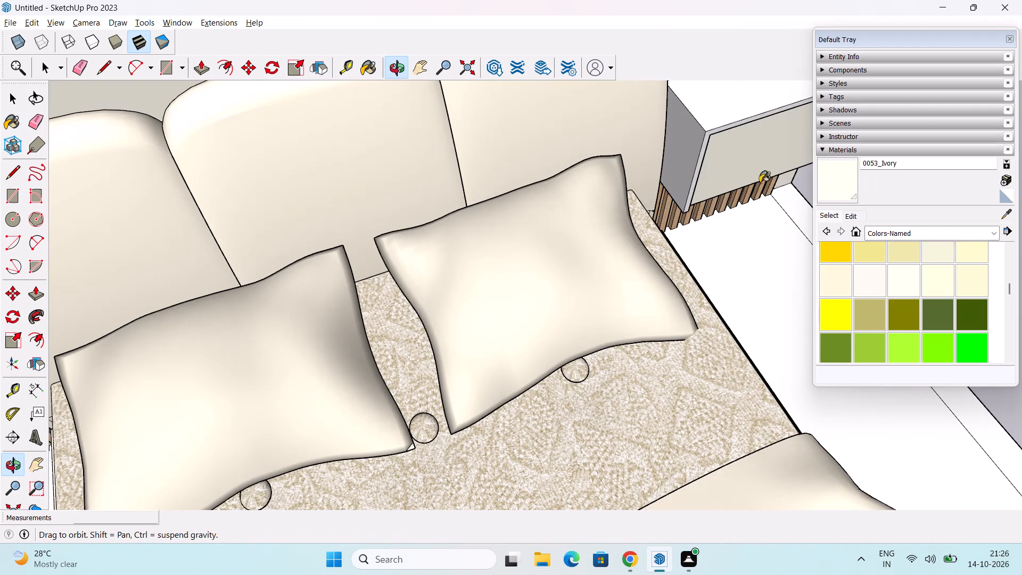
{"action": "left_click", "coordinate": [678, 145]}
{"action": "scroll", "coordinate": [697, 155], "scroll_direction": "down", "scroll_amount": 3}
{"action": "middle_click_drag", "start_coordinate": [694, 171], "coordinate": [474, 198]}
{"action": "middle_click_drag", "start_coordinate": [713, 315], "coordinate": [681, 232]}
{"action": "scroll", "coordinate": [707, 222], "scroll_direction": "up", "scroll_amount": 3}
{"action": "left_click", "coordinate": [724, 248]}
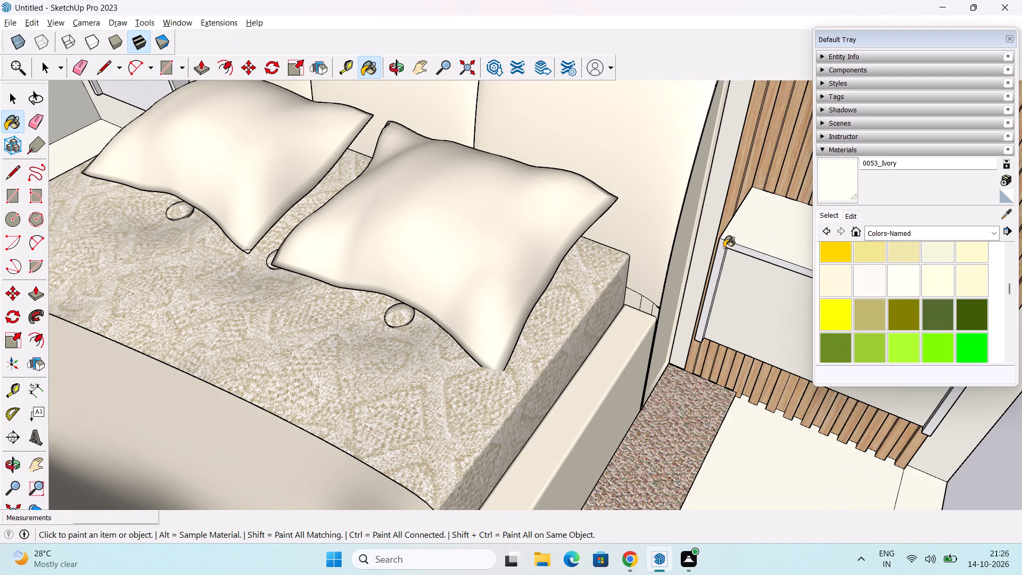
Paint the top, front panel and front frame of the bedside box nearer the mirror wall with 0053_Ivory.
{"action": "scroll", "coordinate": [724, 248], "scroll_direction": "down", "scroll_amount": 3}
{"action": "middle_click_drag", "start_coordinate": [623, 341], "coordinate": [551, 295]}
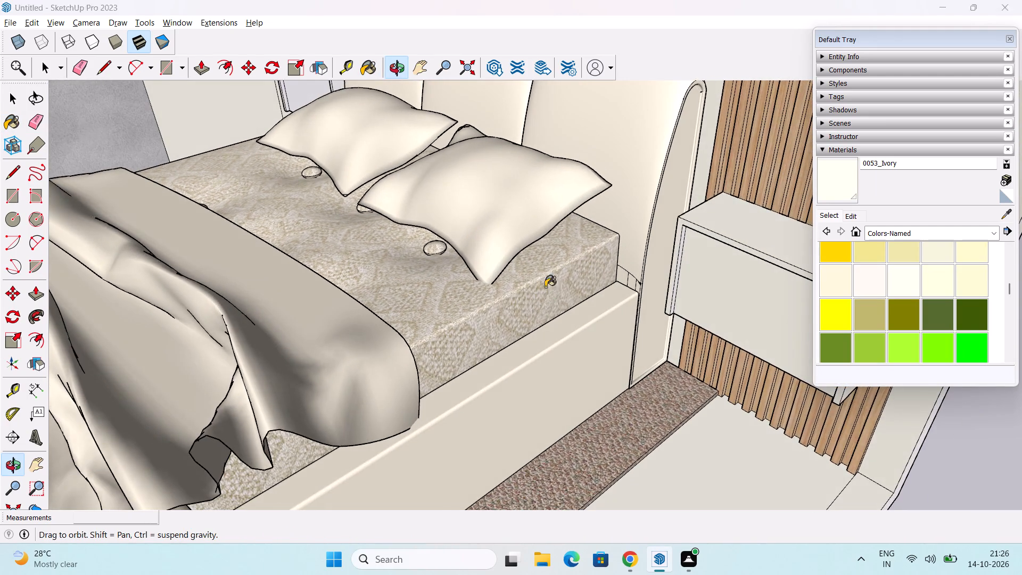
{"action": "scroll", "coordinate": [532, 280], "scroll_direction": "down", "scroll_amount": 7}
{"action": "middle_click_drag", "start_coordinate": [422, 247], "coordinate": [482, 309], "text": "shift"}
{"action": "middle_click_drag", "start_coordinate": [425, 254], "coordinate": [661, 302]}
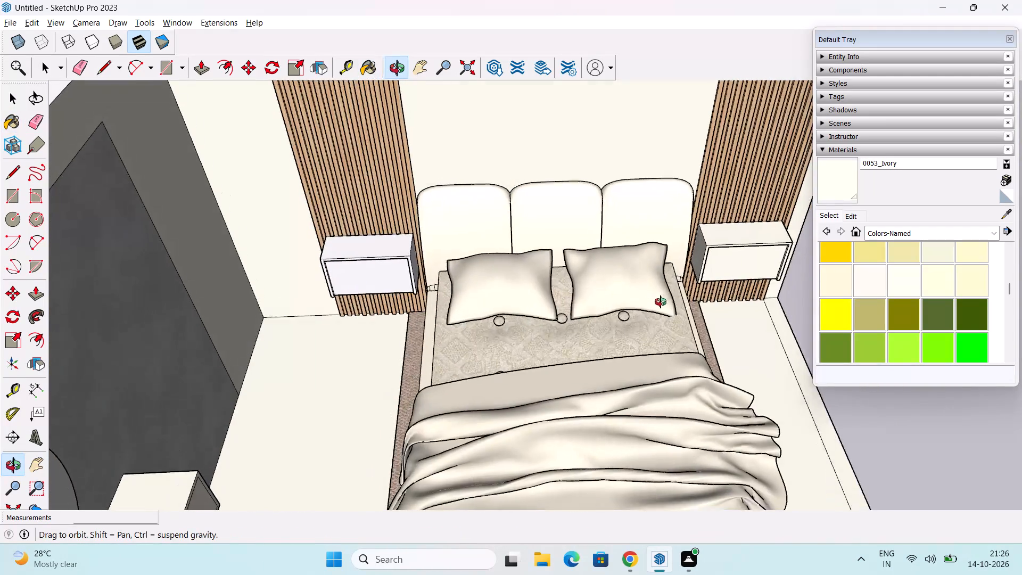
{"action": "middle_click_drag", "start_coordinate": [661, 302], "coordinate": [674, 295]}
{"action": "scroll", "coordinate": [329, 262], "scroll_direction": "up", "scroll_amount": 5}
{"action": "left_click", "coordinate": [355, 251]}
{"action": "scroll", "coordinate": [348, 268], "scroll_direction": "up", "scroll_amount": 4}
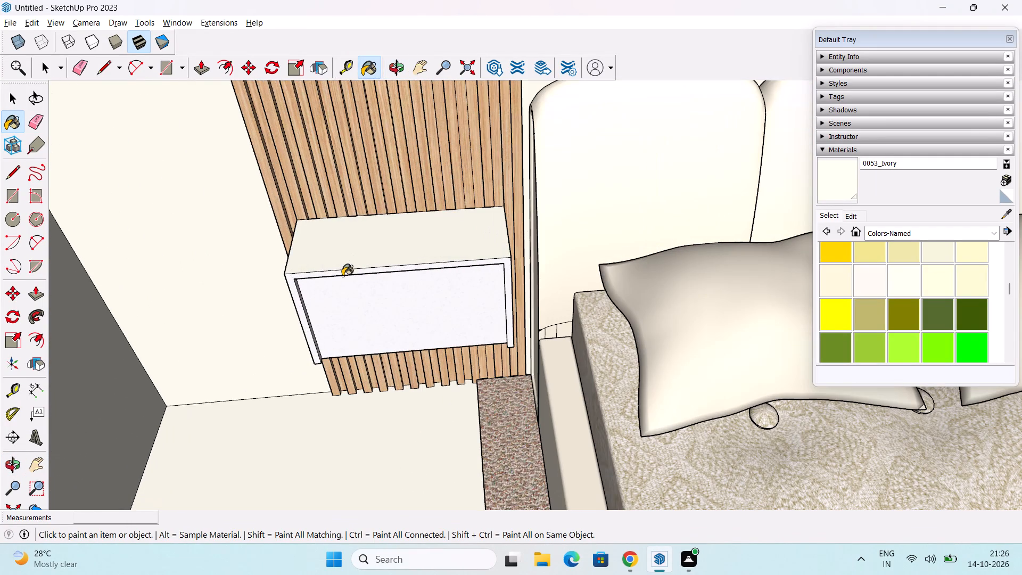
{"action": "left_click", "coordinate": [342, 270]}
{"action": "left_click", "coordinate": [352, 304]}
{"action": "middle_click_drag", "start_coordinate": [339, 308], "coordinate": [464, 278]}
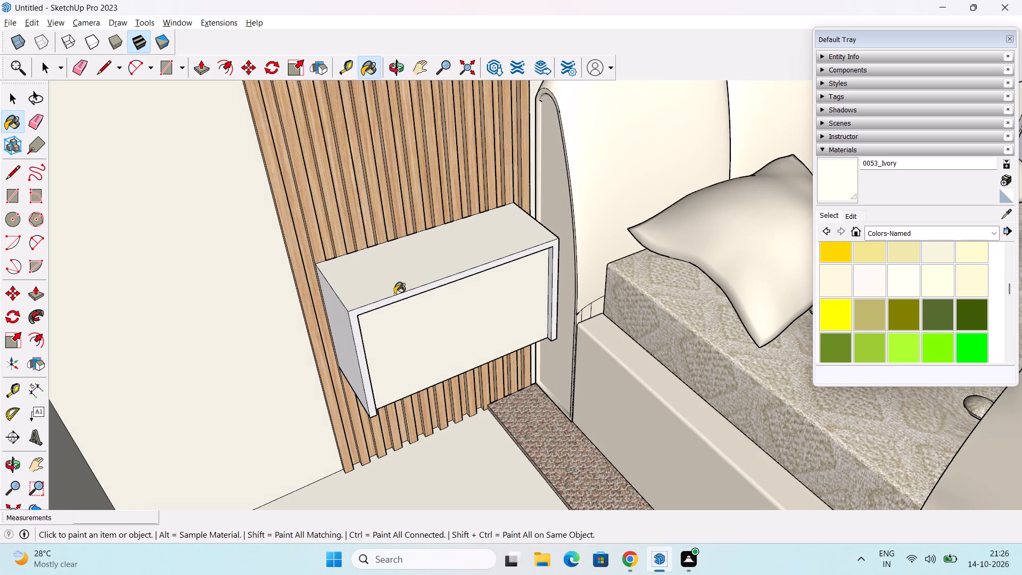
{"action": "left_click", "coordinate": [345, 314]}
{"action": "scroll", "coordinate": [348, 311], "scroll_direction": "up", "scroll_amount": 3}
{"action": "left_click", "coordinate": [373, 313]}
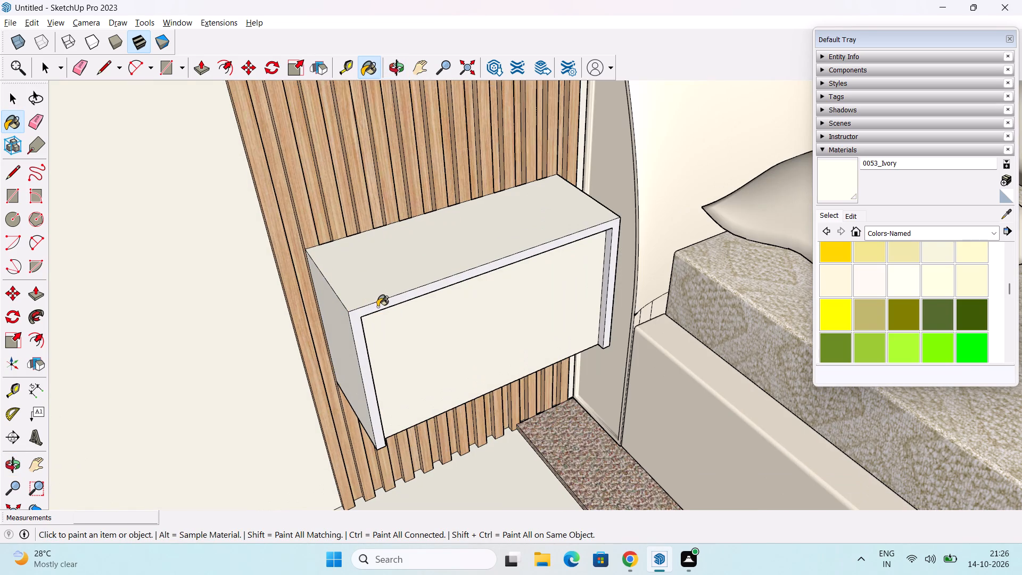
{"action": "left_click", "coordinate": [380, 305]}
Paint the bed-facing side and the underside of the same bedside box with 0053_Ivory.
{"action": "scroll", "coordinate": [426, 303], "scroll_direction": "down", "scroll_amount": 2}
{"action": "middle_click_drag", "start_coordinate": [484, 316], "coordinate": [232, 284]}
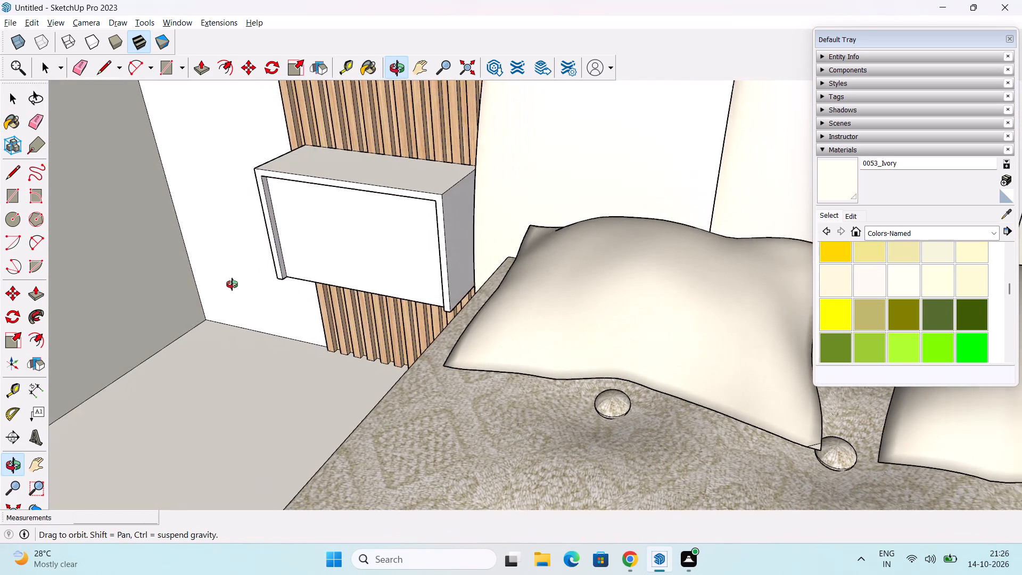
{"action": "middle_click_drag", "start_coordinate": [232, 284], "coordinate": [228, 273]}
{"action": "scroll", "coordinate": [397, 235], "scroll_direction": "up", "scroll_amount": 2}
{"action": "left_click", "coordinate": [467, 226]}
{"action": "middle_click_drag", "start_coordinate": [394, 294], "coordinate": [503, 172]}
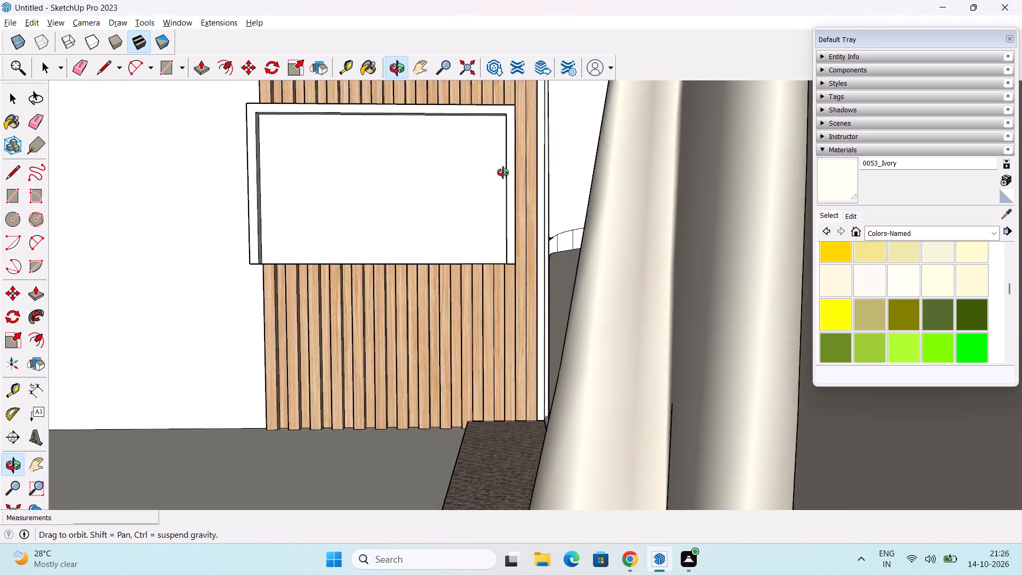
{"action": "middle_click_drag", "start_coordinate": [503, 172], "coordinate": [520, 168]}
{"action": "middle_click_drag", "start_coordinate": [422, 293], "coordinate": [454, 245]}
{"action": "left_click", "coordinate": [380, 244]}
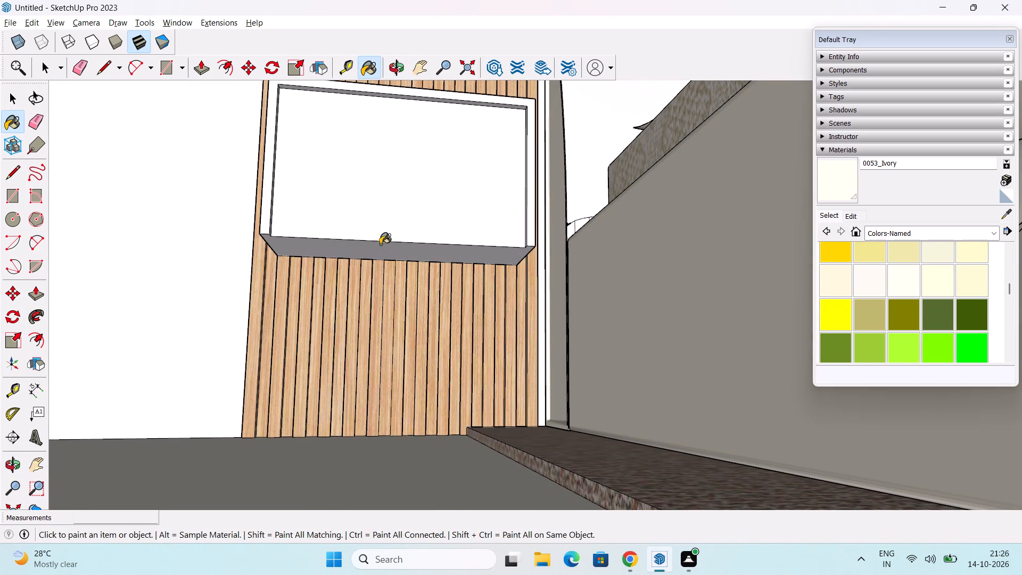
Paint the inner edges of the box's front frame, along the top and the side away from the bed, with 0053_Ivory.
{"action": "middle_click_drag", "start_coordinate": [390, 237], "coordinate": [352, 338]}
{"action": "middle_click_drag", "start_coordinate": [356, 325], "coordinate": [342, 336]}
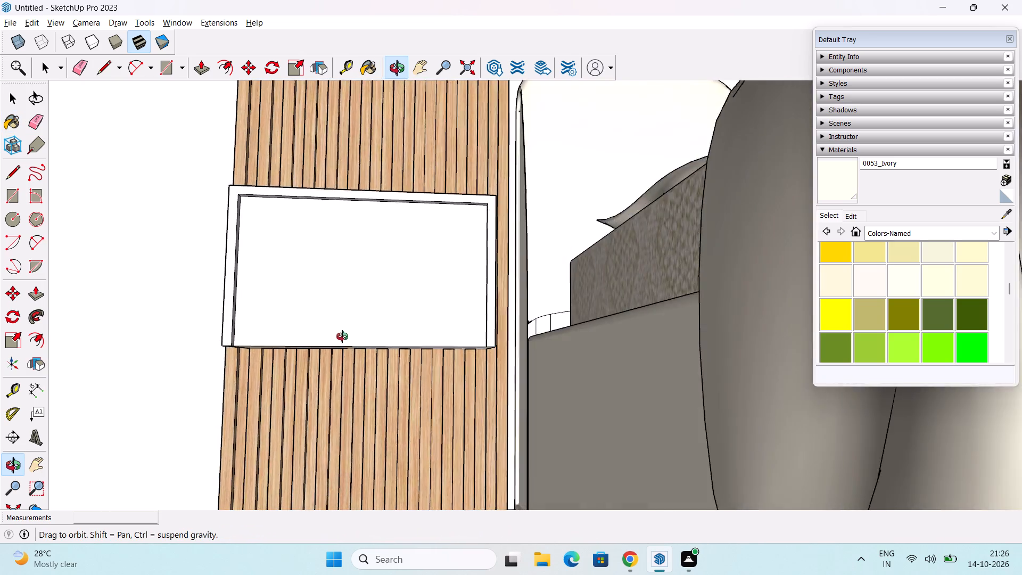
{"action": "middle_click_drag", "start_coordinate": [342, 336], "coordinate": [321, 355]}
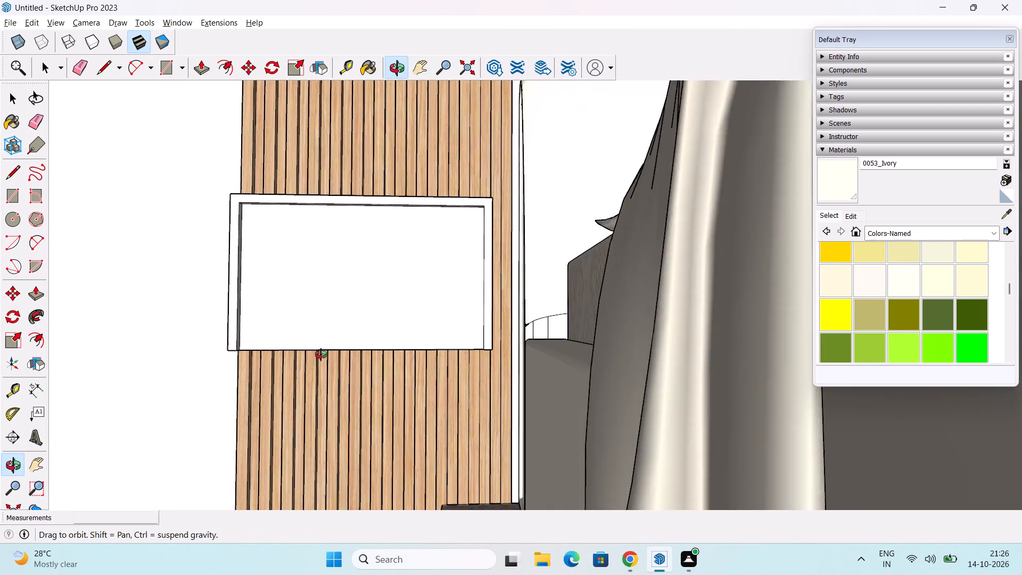
{"action": "middle_click_drag", "start_coordinate": [321, 355], "coordinate": [345, 351]}
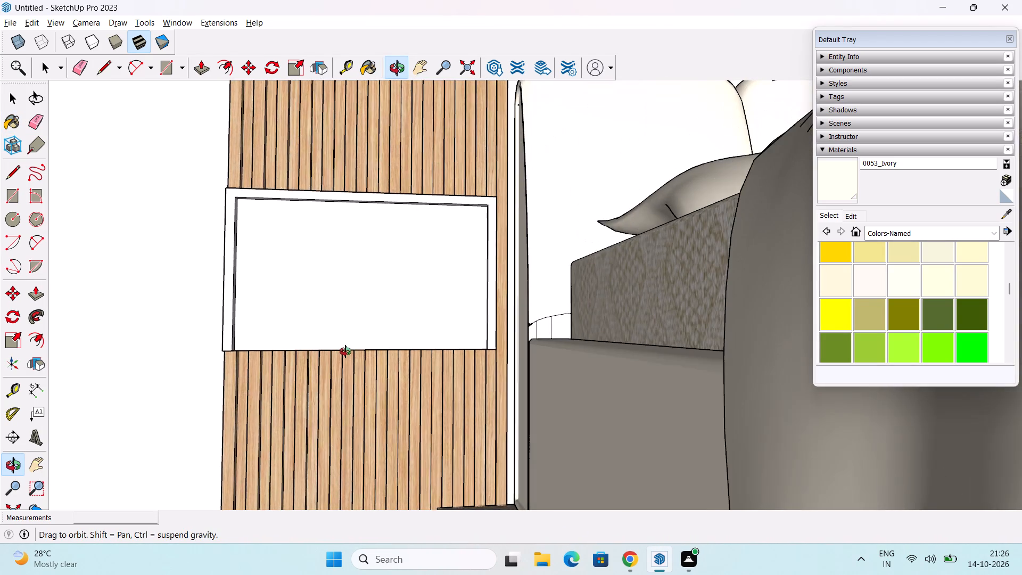
{"action": "middle_click_drag", "start_coordinate": [345, 351], "coordinate": [307, 369]}
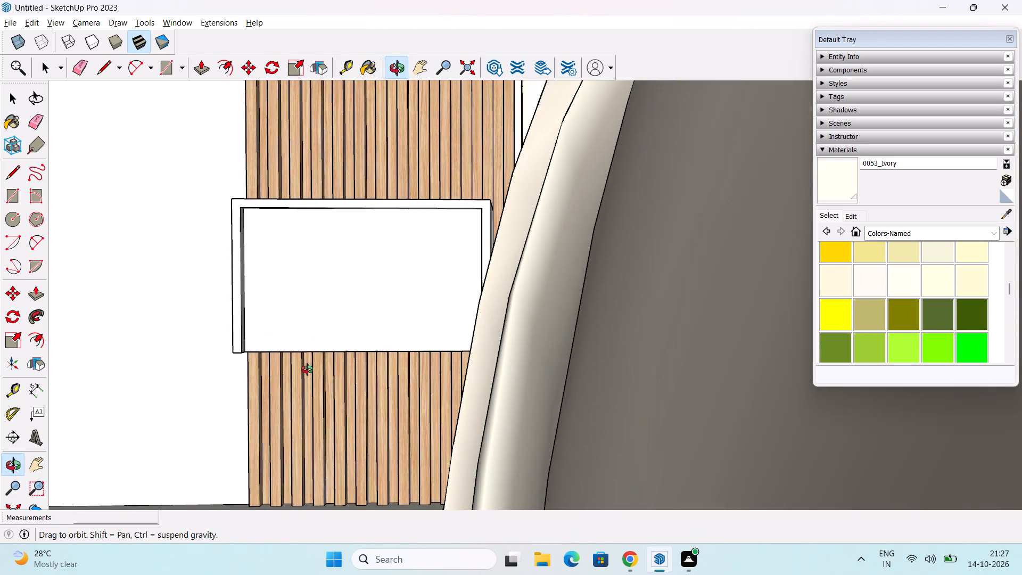
{"action": "middle_click_drag", "start_coordinate": [307, 369], "coordinate": [299, 364]}
{"action": "scroll", "coordinate": [318, 338], "scroll_direction": "down", "scroll_amount": 3}
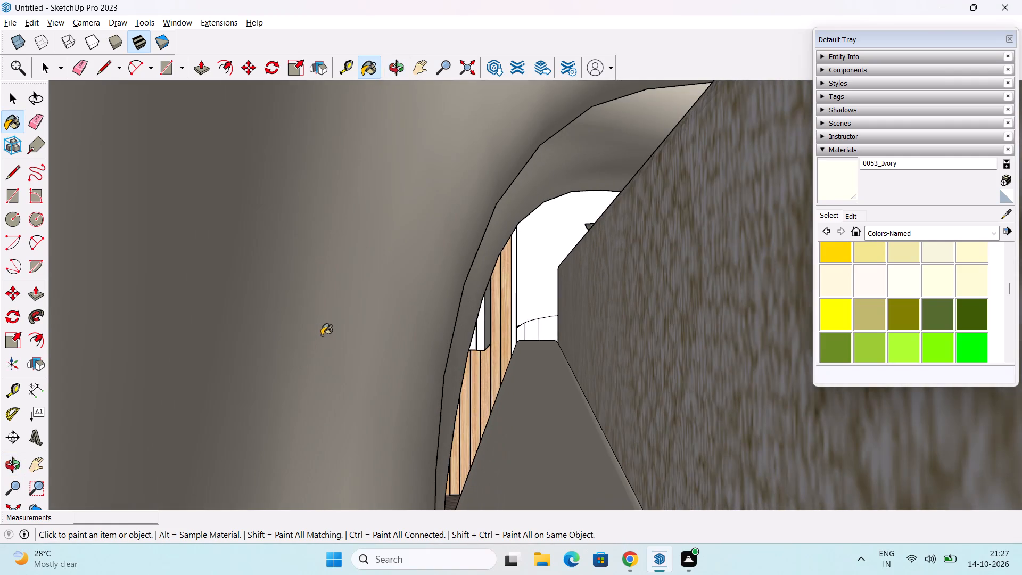
{"action": "middle_click_drag", "start_coordinate": [323, 334], "coordinate": [493, 346]}
{"action": "scroll", "coordinate": [465, 333], "scroll_direction": "down", "scroll_amount": 10}
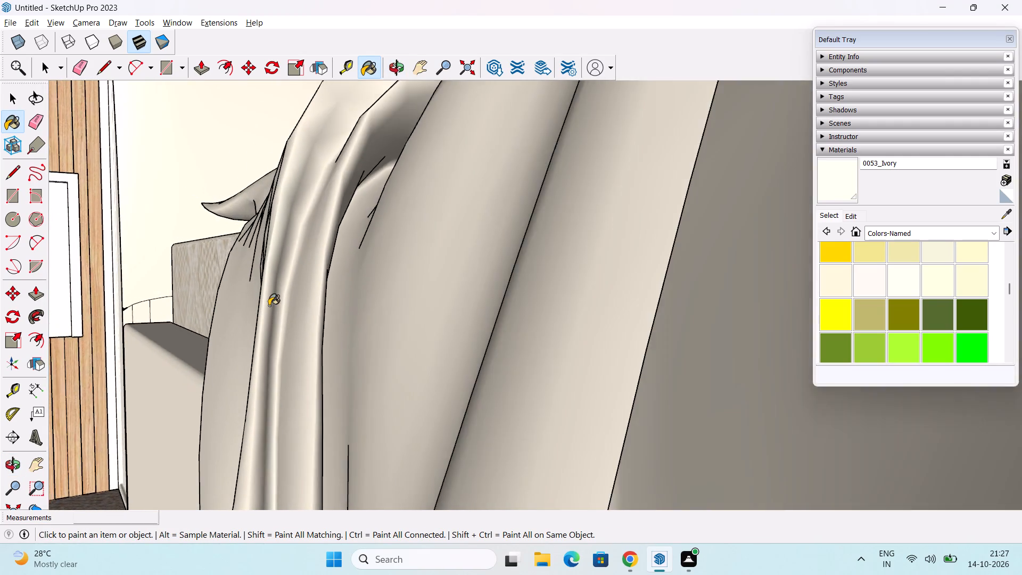
{"action": "scroll", "coordinate": [269, 306], "scroll_direction": "down", "scroll_amount": 2}
{"action": "middle_click_drag", "start_coordinate": [176, 261], "coordinate": [542, 329], "text": "shift"}
{"action": "scroll", "coordinate": [335, 348], "scroll_direction": "up", "scroll_amount": 3}
{"action": "middle_click_drag", "start_coordinate": [379, 336], "coordinate": [223, 354]}
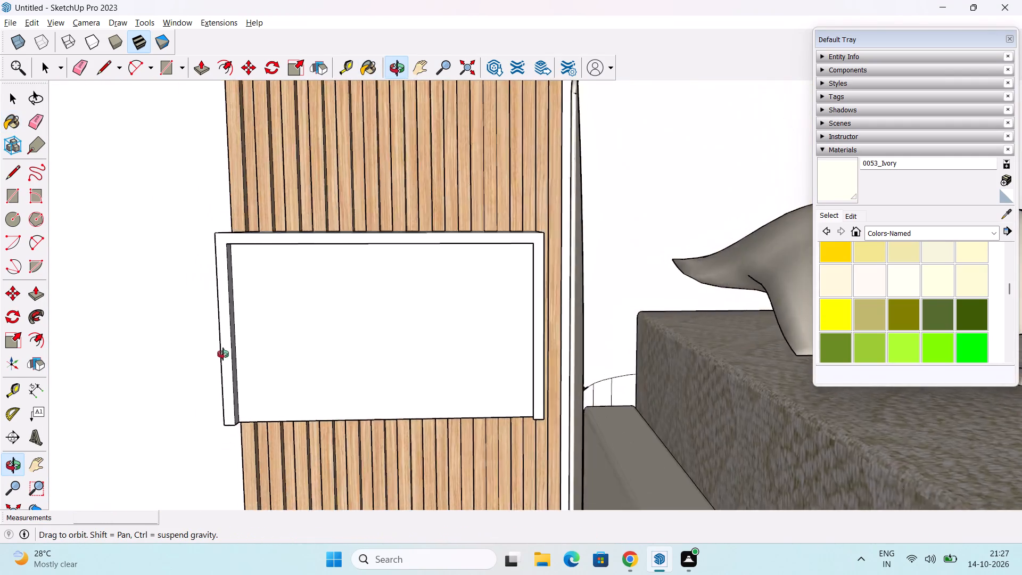
{"action": "middle_click_drag", "start_coordinate": [223, 354], "coordinate": [184, 376]}
{"action": "scroll", "coordinate": [259, 336], "scroll_direction": "up", "scroll_amount": 10}
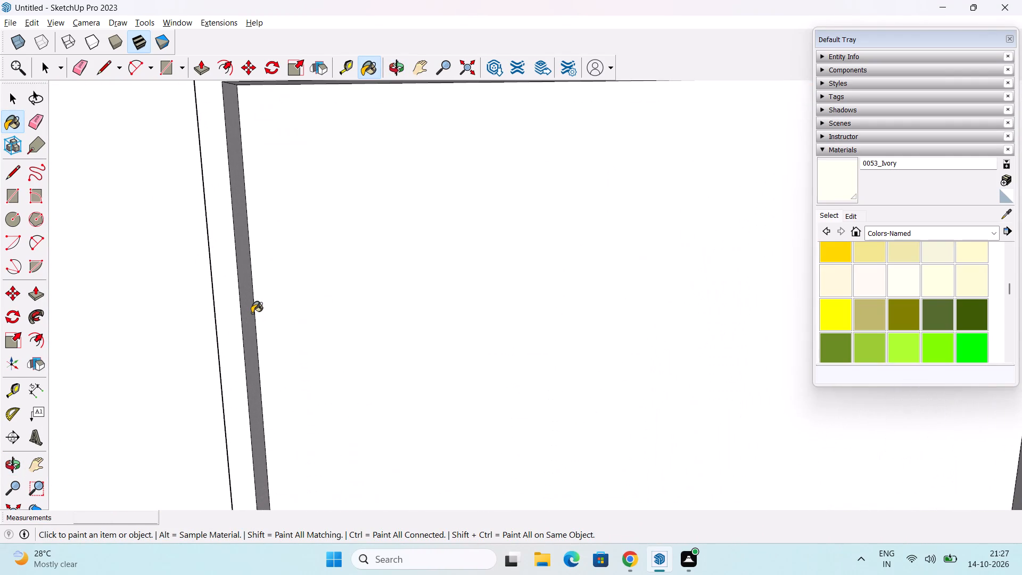
{"action": "left_click", "coordinate": [252, 313]}
{"action": "middle_click_drag", "start_coordinate": [273, 307], "coordinate": [166, 270]}
{"action": "middle_click_drag", "start_coordinate": [296, 232], "coordinate": [298, 384]}
{"action": "middle_click_drag", "start_coordinate": [307, 345], "coordinate": [357, 241]}
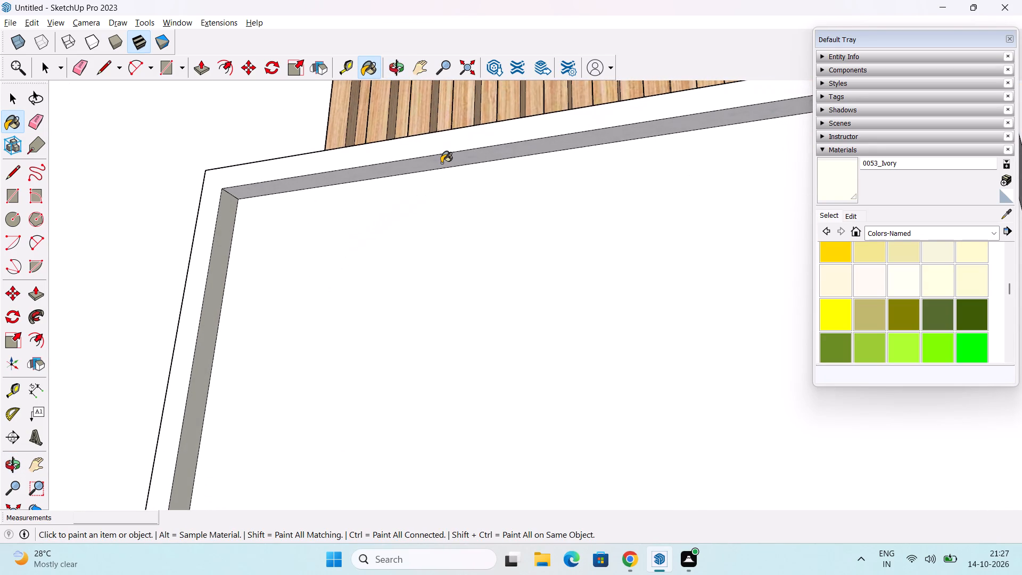
{"action": "left_click", "coordinate": [441, 163]}
Paint the front frame's inner edge beside the bed and the box's end facing the mirror wall with 0053_Ivory.
{"action": "scroll", "coordinate": [441, 210], "scroll_direction": "down", "scroll_amount": 2}
{"action": "middle_click_drag", "start_coordinate": [442, 230], "coordinate": [136, 256]}
{"action": "middle_click_drag", "start_coordinate": [394, 324], "coordinate": [746, 413]}
{"action": "left_click", "coordinate": [806, 429]}
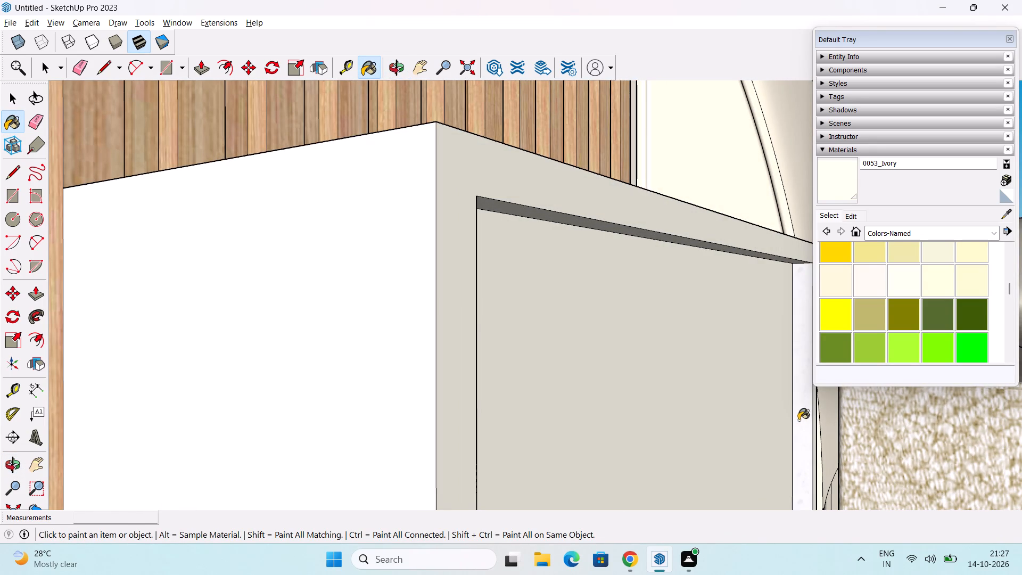
{"action": "left_click", "coordinate": [331, 343]}
Examine the finish of the bedside box from above and below, and check the whole bedroom model.
{"action": "scroll", "coordinate": [346, 325], "scroll_direction": "down", "scroll_amount": 15}
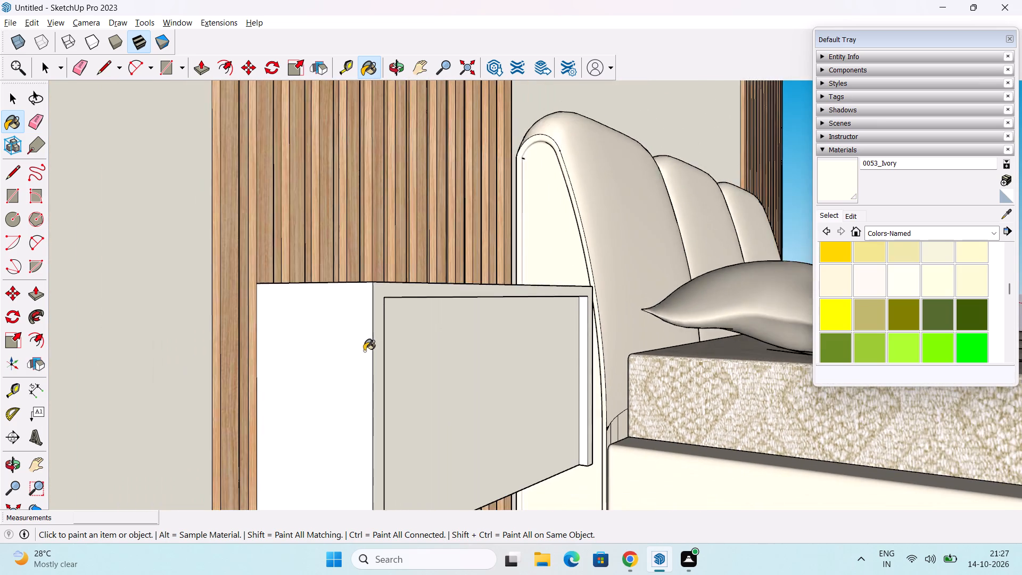
{"action": "middle_click_drag", "start_coordinate": [369, 349], "coordinate": [333, 422]}
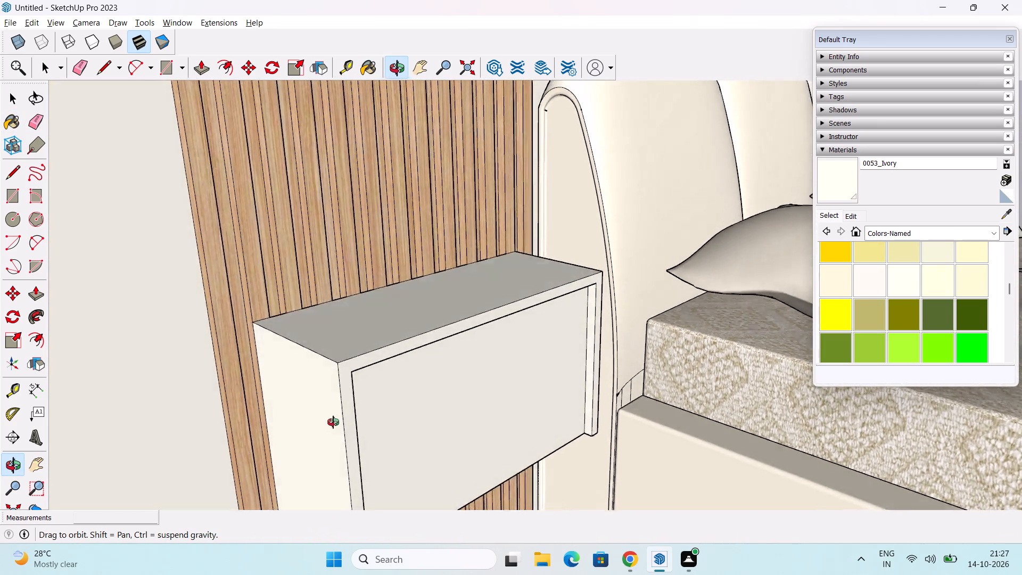
{"action": "middle_click_drag", "start_coordinate": [333, 422], "coordinate": [242, 356]}
{"action": "middle_click_drag", "start_coordinate": [399, 400], "coordinate": [345, 242]}
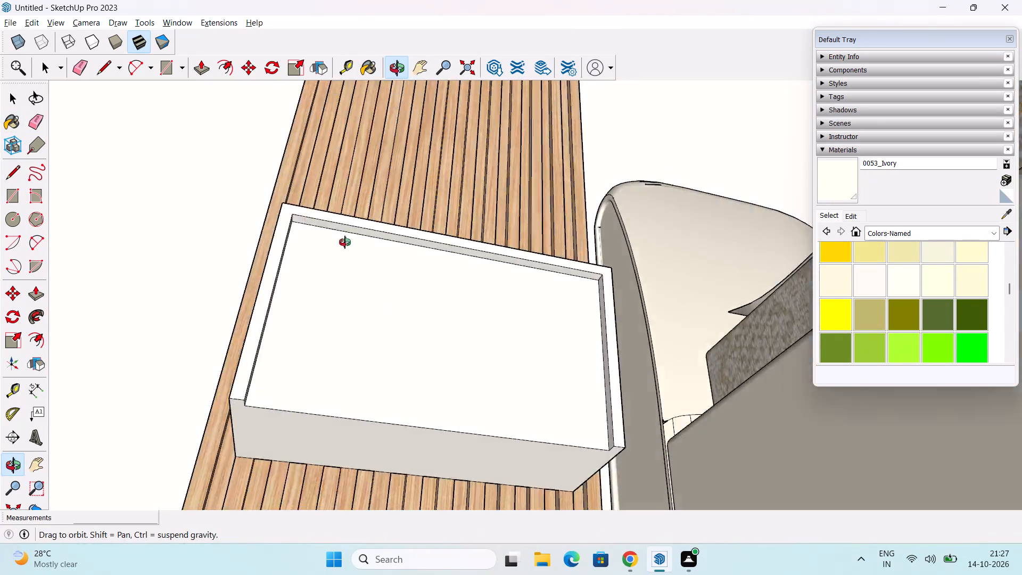
{"action": "middle_click_drag", "start_coordinate": [345, 242], "coordinate": [377, 380]}
{"action": "scroll", "coordinate": [433, 314], "scroll_direction": "down", "scroll_amount": 7}
{"action": "middle_click_drag", "start_coordinate": [596, 336], "coordinate": [434, 334]}
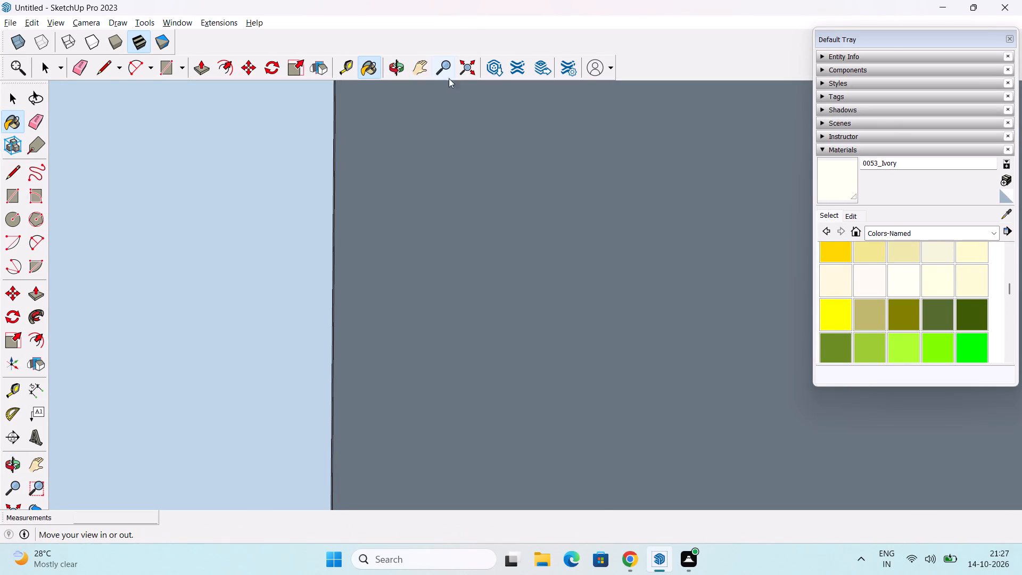
{"action": "left_click", "coordinate": [463, 71]}
{"action": "middle_click_drag", "start_coordinate": [606, 273], "coordinate": [355, 332]}
{"action": "middle_click_drag", "start_coordinate": [601, 325], "coordinate": [570, 344]}
{"action": "middle_click_drag", "start_coordinate": [619, 335], "coordinate": [473, 319], "text": "shift"}
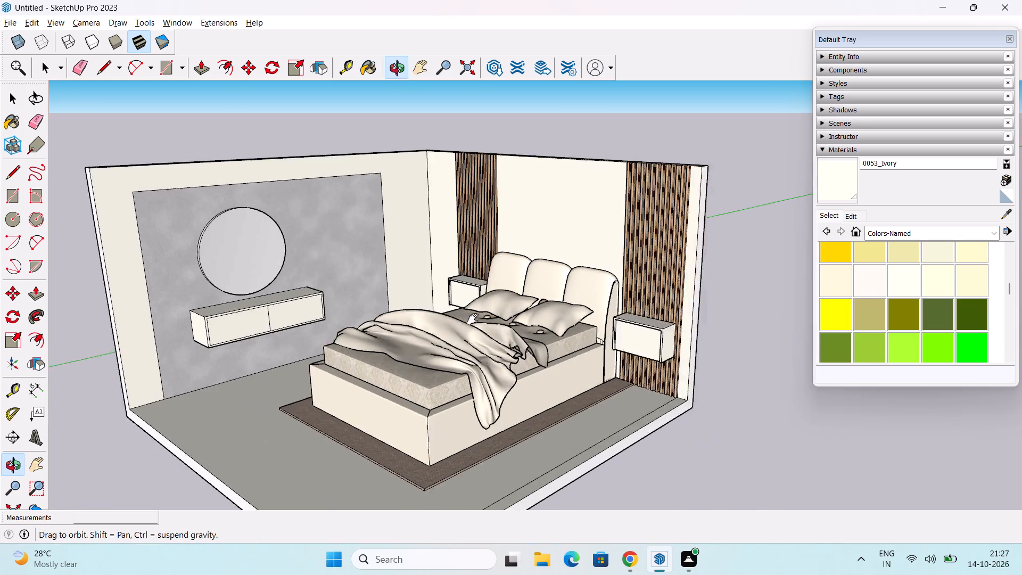
Paint both side inner edges of the front frame on the bedside box farther from the mirror wall with 0053_Ivory.
{"action": "middle_click_drag", "start_coordinate": [473, 319], "coordinate": [402, 322], "text": "shift"}
{"action": "middle_click_drag", "start_coordinate": [402, 310], "coordinate": [392, 411]}
{"action": "scroll", "coordinate": [593, 375], "scroll_direction": "up", "scroll_amount": 8}
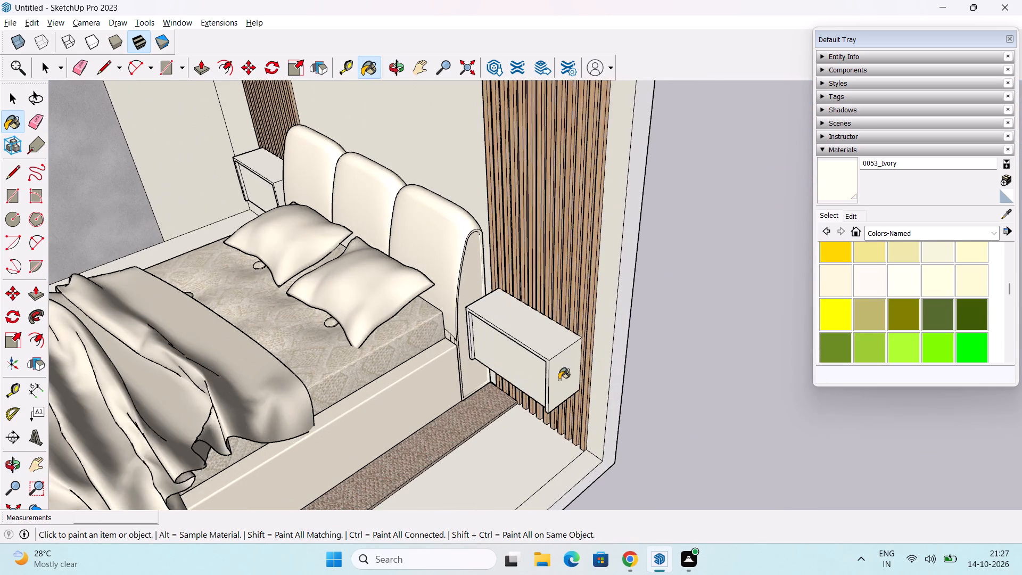
{"action": "scroll", "coordinate": [559, 380], "scroll_direction": "up", "scroll_amount": 6}
{"action": "middle_click_drag", "start_coordinate": [507, 385], "coordinate": [484, 320]}
{"action": "scroll", "coordinate": [432, 285], "scroll_direction": "up", "scroll_amount": 3}
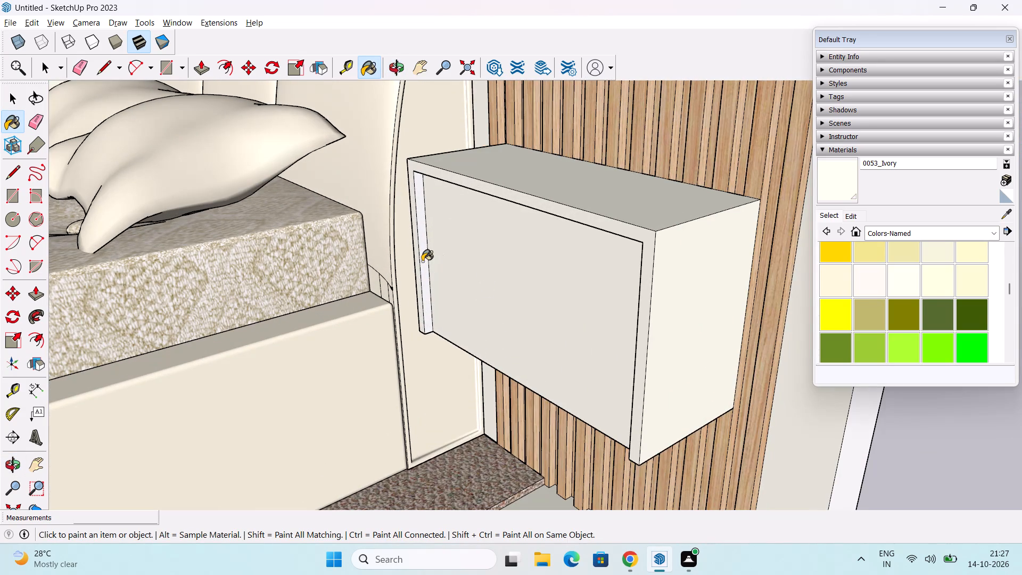
{"action": "left_click", "coordinate": [422, 261]}
{"action": "middle_click_drag", "start_coordinate": [476, 327], "coordinate": [792, 284]}
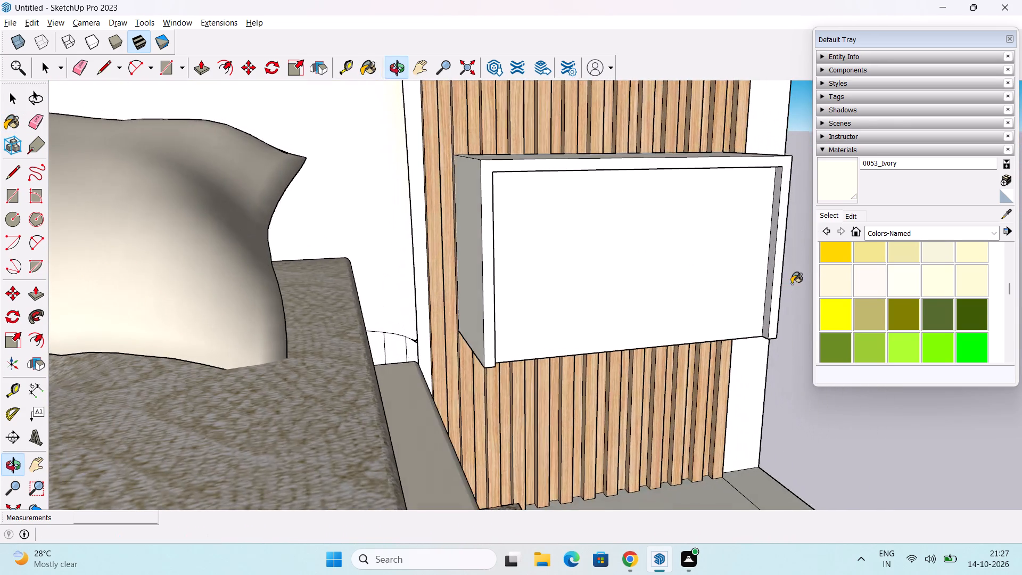
{"action": "scroll", "coordinate": [774, 262], "scroll_direction": "up", "scroll_amount": 5}
{"action": "left_click", "coordinate": [772, 251]}
Paint the inner edge along the top of the same box's front frame and its front panel with 0053_Ivory.
{"action": "middle_click_drag", "start_coordinate": [741, 294], "coordinate": [737, 312]}
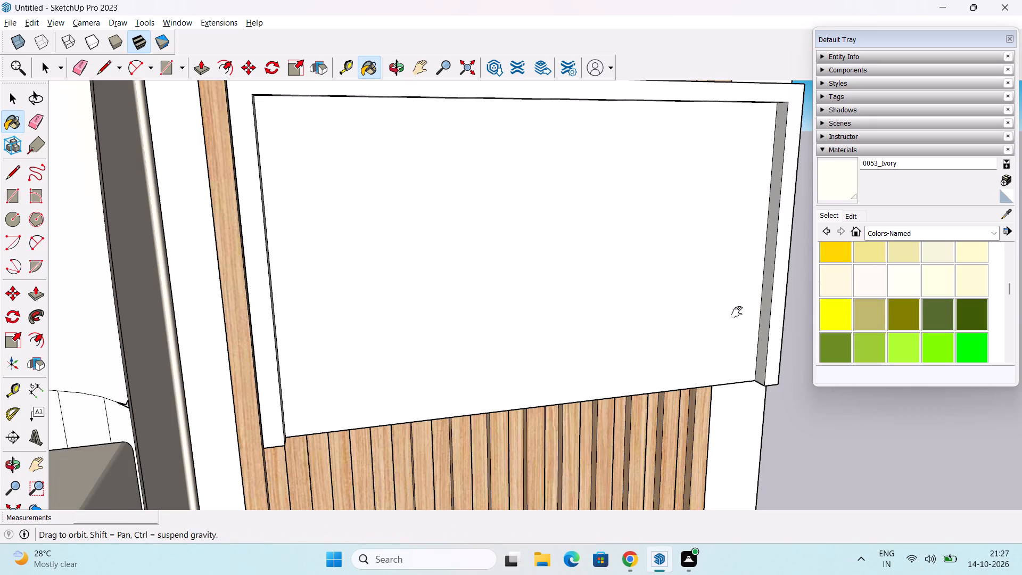
{"action": "middle_click_drag", "start_coordinate": [737, 312], "coordinate": [704, 409]}
{"action": "middle_click_drag", "start_coordinate": [578, 390], "coordinate": [541, 193]}
{"action": "scroll", "coordinate": [550, 166], "scroll_direction": "up", "scroll_amount": 2}
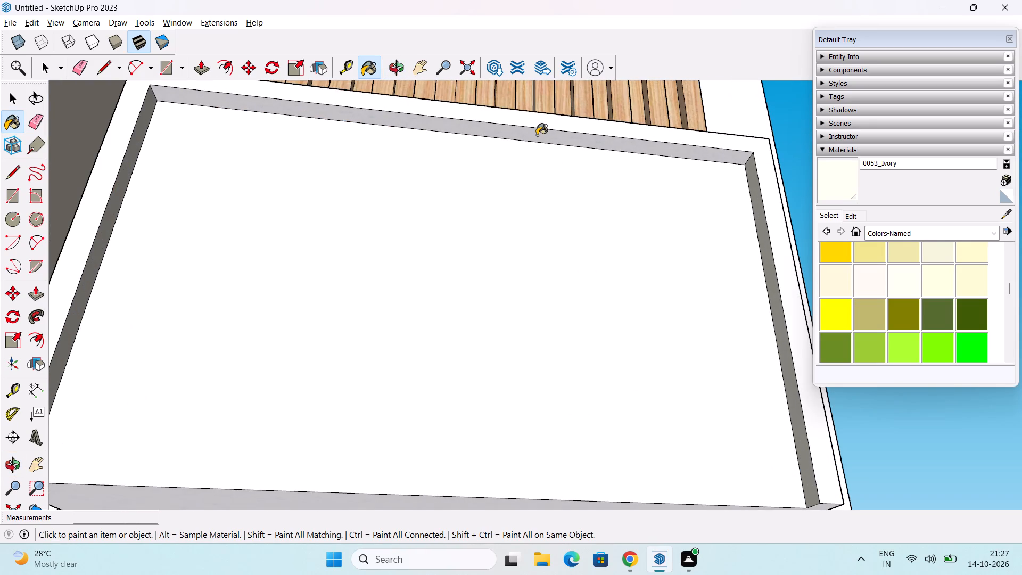
{"action": "left_click", "coordinate": [537, 135]}
{"action": "left_click", "coordinate": [500, 219]}
{"action": "scroll", "coordinate": [501, 220], "scroll_direction": "down", "scroll_amount": 7}
{"action": "middle_click_drag", "start_coordinate": [524, 399], "coordinate": [532, 341]}
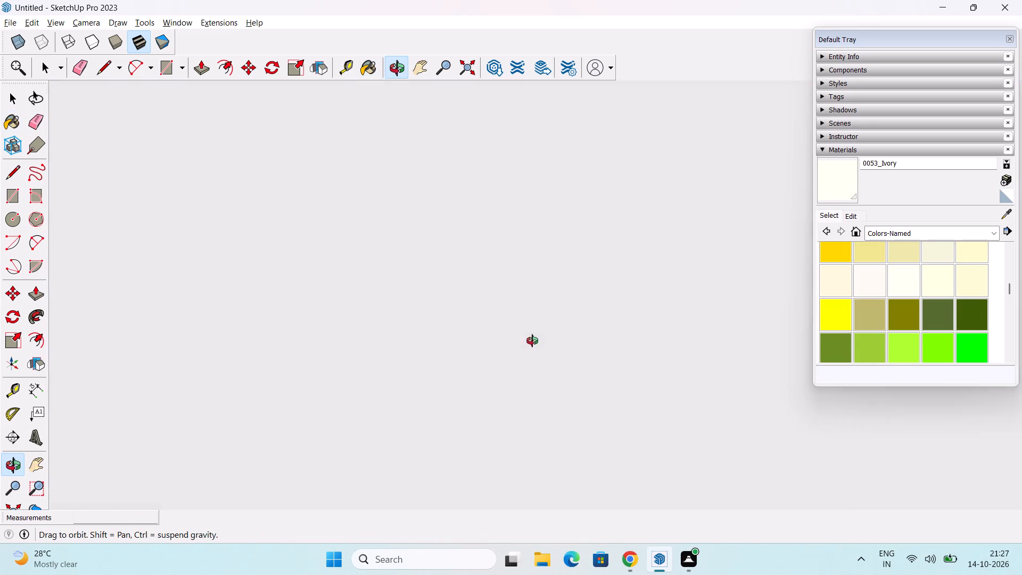
{"action": "middle_click_drag", "start_coordinate": [532, 341], "coordinate": [526, 387]}
{"action": "left_click", "coordinate": [512, 389]}
Repaint the front frame's inner edge beside the bed and paint the box's end away from the bed with 0053_Ivory.
{"action": "scroll", "coordinate": [530, 351], "scroll_direction": "down", "scroll_amount": 3}
{"action": "middle_click_drag", "start_coordinate": [540, 350], "coordinate": [513, 401]}
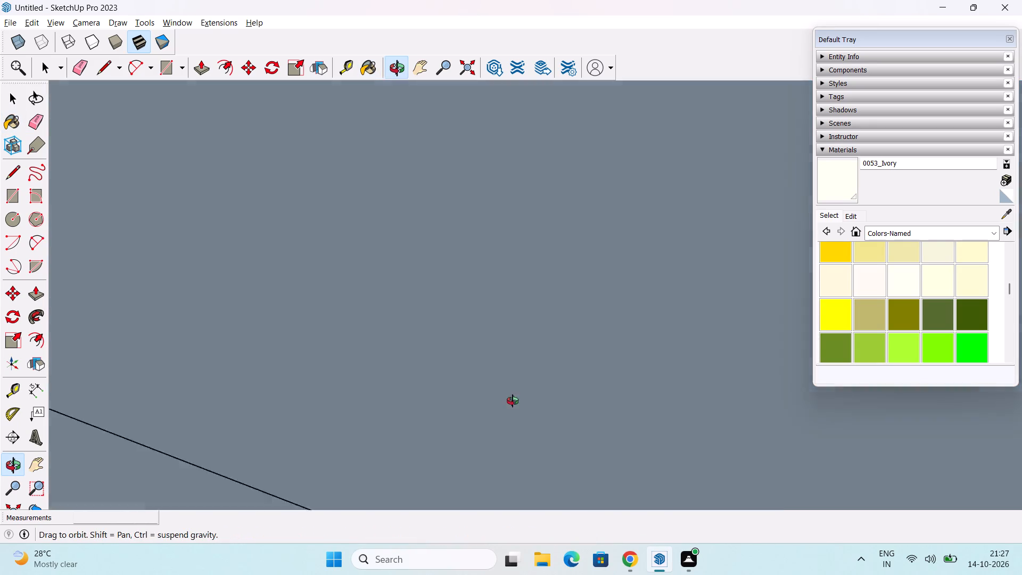
{"action": "middle_click_drag", "start_coordinate": [513, 401], "coordinate": [459, 520]}
{"action": "scroll", "coordinate": [519, 358], "scroll_direction": "down", "scroll_amount": 16}
{"action": "middle_click_drag", "start_coordinate": [555, 282], "coordinate": [518, 405], "text": "shift"}
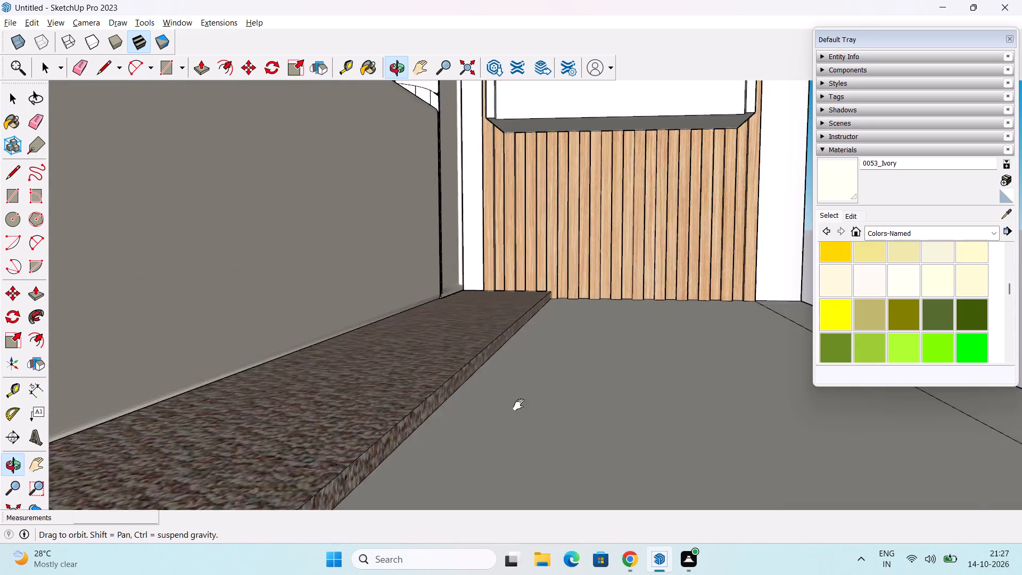
{"action": "middle_click_drag", "start_coordinate": [518, 405], "coordinate": [505, 458], "text": "shift"}
{"action": "scroll", "coordinate": [569, 280], "scroll_direction": "down", "scroll_amount": 3}
{"action": "middle_click_drag", "start_coordinate": [575, 276], "coordinate": [535, 428]}
{"action": "middle_click_drag", "start_coordinate": [551, 393], "coordinate": [324, 373]}
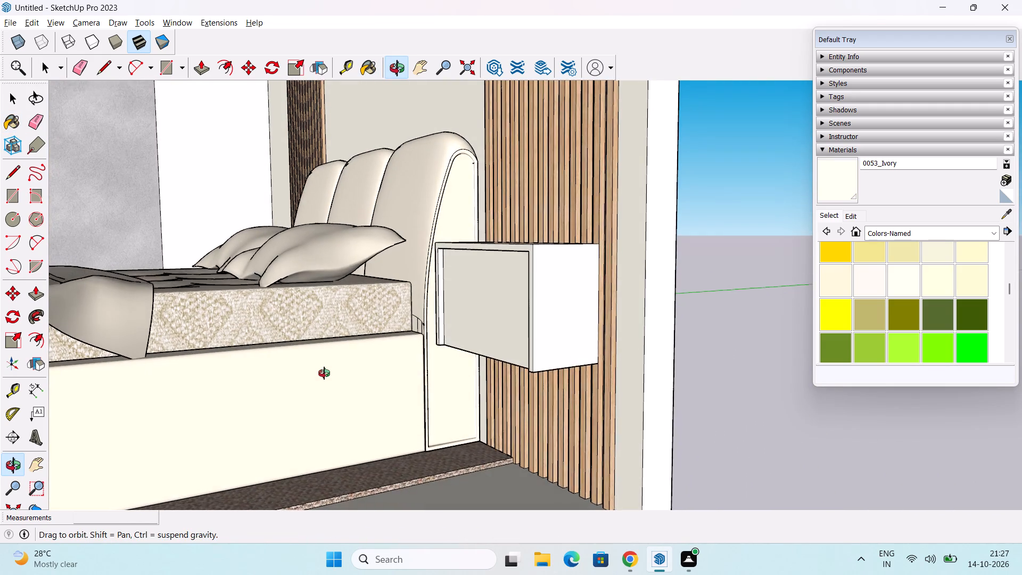
{"action": "middle_click_drag", "start_coordinate": [324, 373], "coordinate": [323, 379]}
{"action": "scroll", "coordinate": [439, 307], "scroll_direction": "up", "scroll_amount": 6}
{"action": "left_click", "coordinate": [442, 285]}
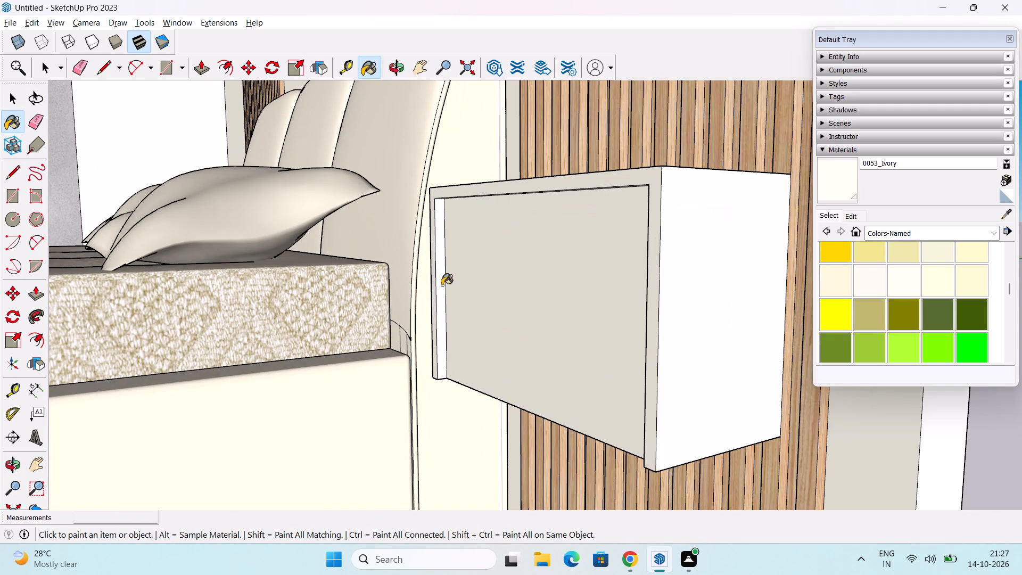
{"action": "left_click", "coordinate": [440, 262]}
{"action": "left_click", "coordinate": [680, 310]}
{"action": "left_click", "coordinate": [699, 315]}
Paint the bed-facing side of the same bedside box with 0053_Ivory.
{"action": "middle_click_drag", "start_coordinate": [672, 324], "coordinate": [627, 398]}
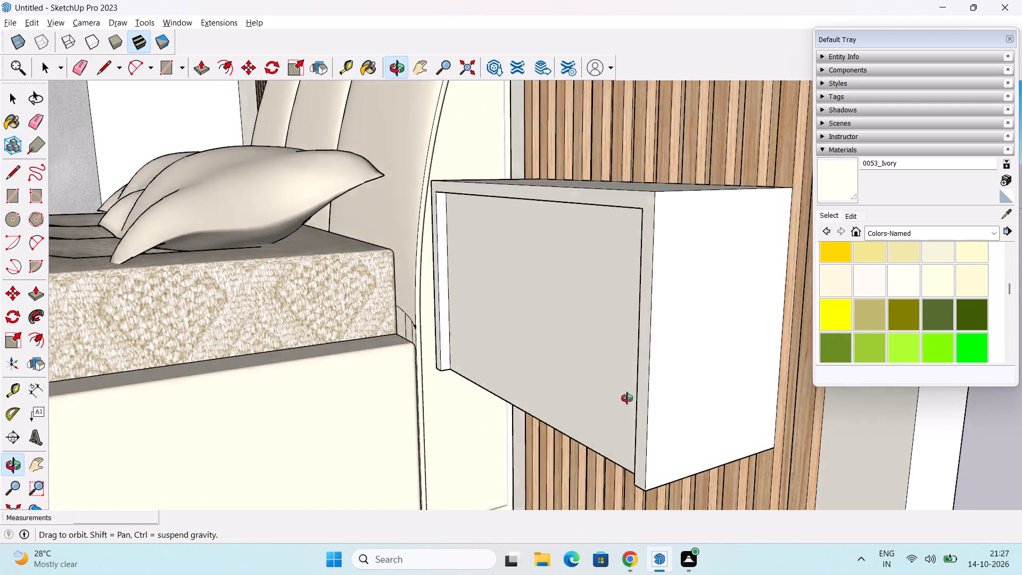
{"action": "middle_click_drag", "start_coordinate": [627, 398], "coordinate": [748, 468]}
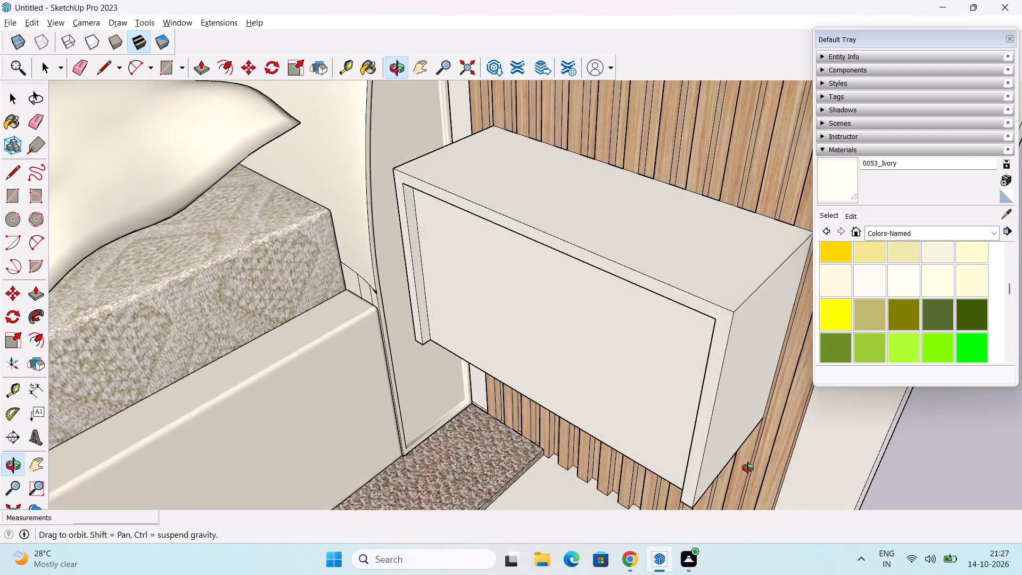
{"action": "middle_click_drag", "start_coordinate": [748, 468], "coordinate": [850, 453]}
{"action": "middle_click_drag", "start_coordinate": [442, 376], "coordinate": [661, 357]}
{"action": "left_click", "coordinate": [504, 298]}
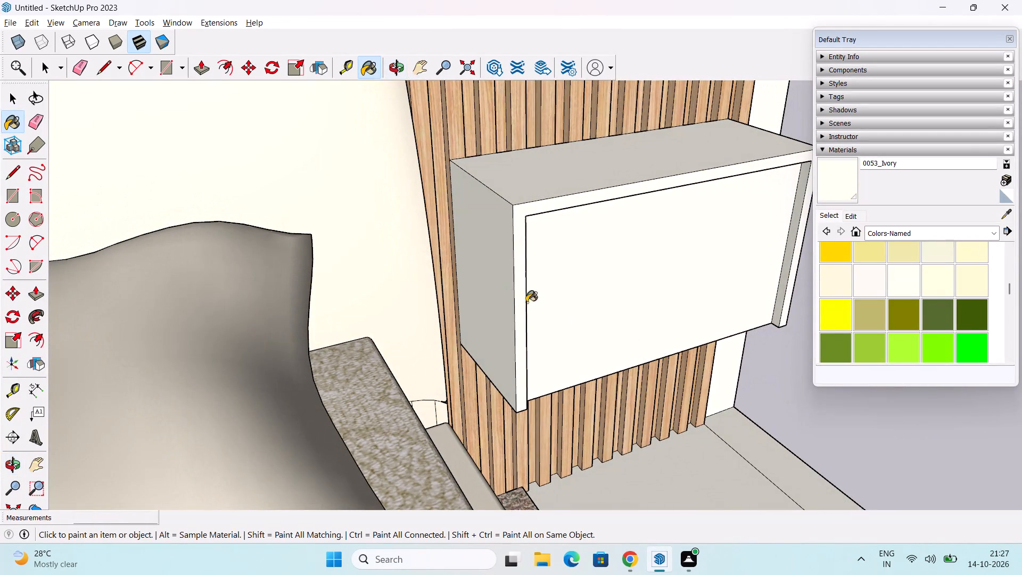
Examine the finish of both bedside boxes and check the whole bedroom model.
{"action": "middle_click_drag", "start_coordinate": [572, 325], "coordinate": [435, 341]}
{"action": "scroll", "coordinate": [450, 333], "scroll_direction": "down", "scroll_amount": 10}
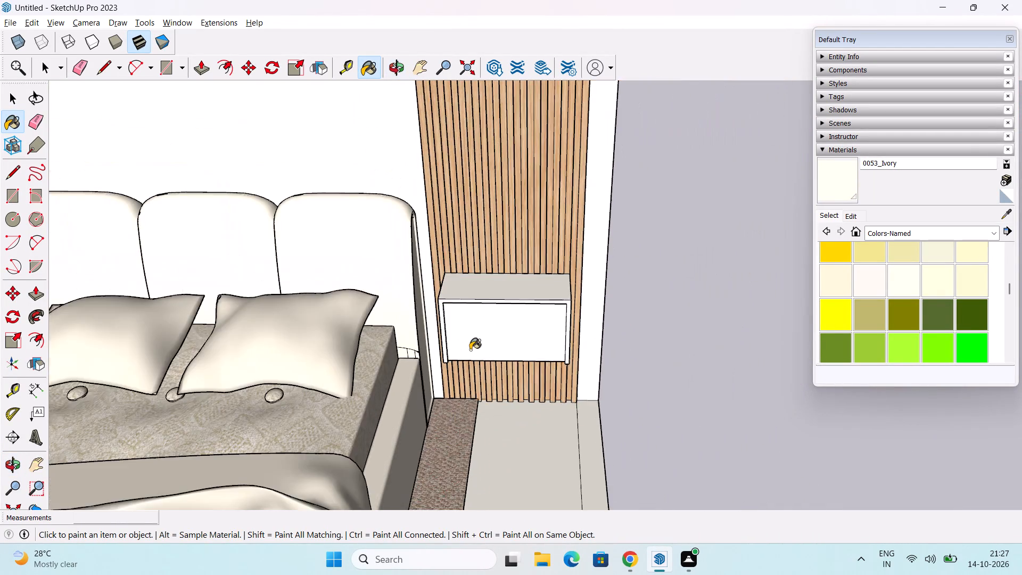
{"action": "scroll", "coordinate": [470, 350], "scroll_direction": "down", "scroll_amount": 1}
{"action": "middle_click_drag", "start_coordinate": [467, 350], "coordinate": [372, 295]}
{"action": "scroll", "coordinate": [372, 295], "scroll_direction": "down", "scroll_amount": 1}
{"action": "key", "text": "space"}
{"action": "scroll", "coordinate": [423, 362], "scroll_direction": "down", "scroll_amount": 3}
{"action": "middle_click_drag", "start_coordinate": [400, 405], "coordinate": [444, 378]}
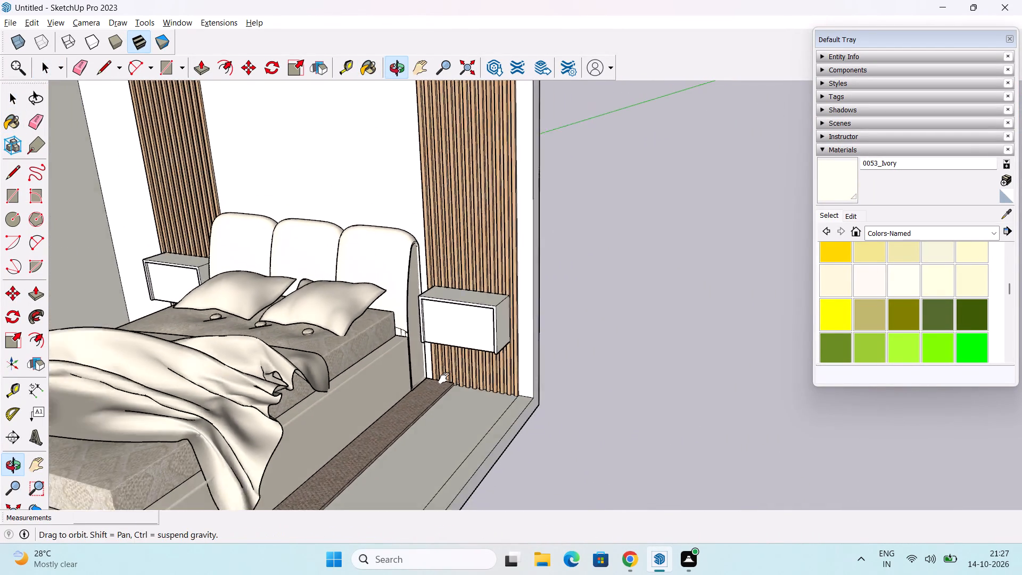
{"action": "middle_click_drag", "start_coordinate": [444, 378], "coordinate": [464, 366]}
{"action": "scroll", "coordinate": [467, 365], "scroll_direction": "down", "scroll_amount": 3}
{"action": "middle_click_drag", "start_coordinate": [458, 390], "coordinate": [476, 428]}
{"action": "middle_click_drag", "start_coordinate": [481, 422], "coordinate": [435, 373], "text": "shift"}
{"action": "scroll", "coordinate": [430, 379], "scroll_direction": "down", "scroll_amount": 1}
{"action": "middle_click_drag", "start_coordinate": [424, 384], "coordinate": [423, 407]}
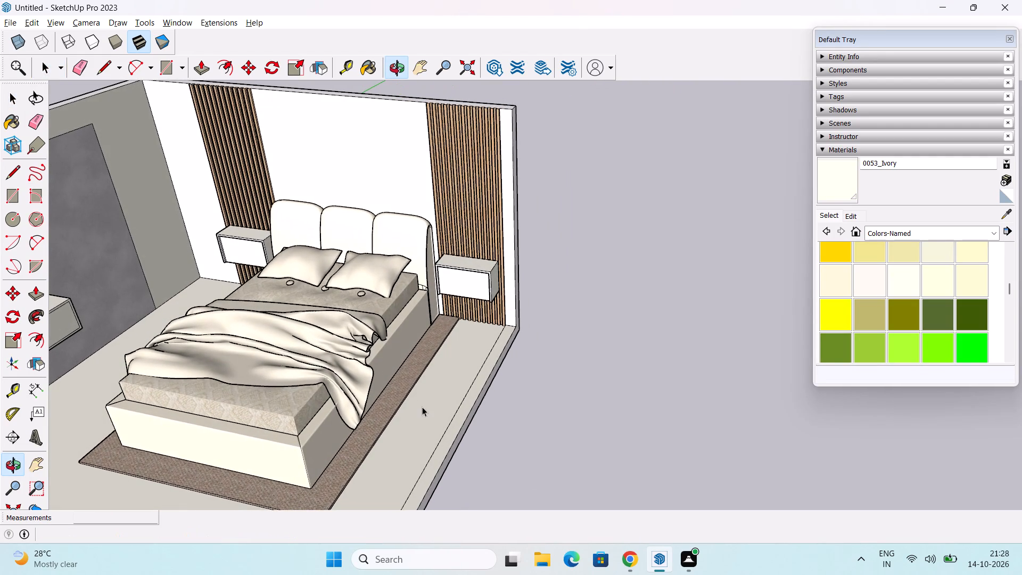
{"action": "middle_click_drag", "start_coordinate": [253, 406], "coordinate": [342, 351]}
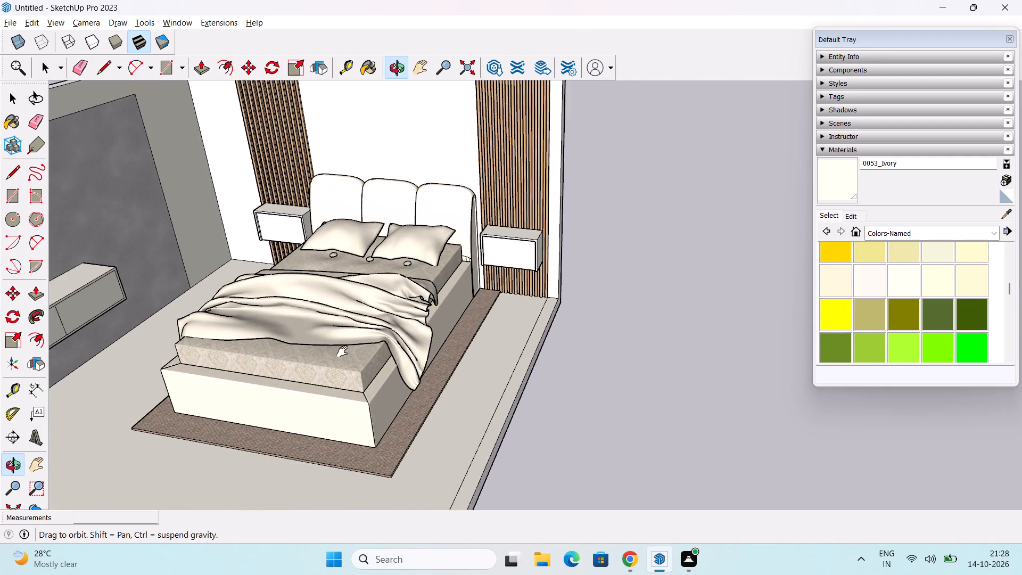
{"action": "middle_click_drag", "start_coordinate": [342, 351], "coordinate": [351, 350]}
{"action": "scroll", "coordinate": [359, 342], "scroll_direction": "down", "scroll_amount": 3}
{"action": "middle_click_drag", "start_coordinate": [307, 364], "coordinate": [381, 356], "text": "shift"}
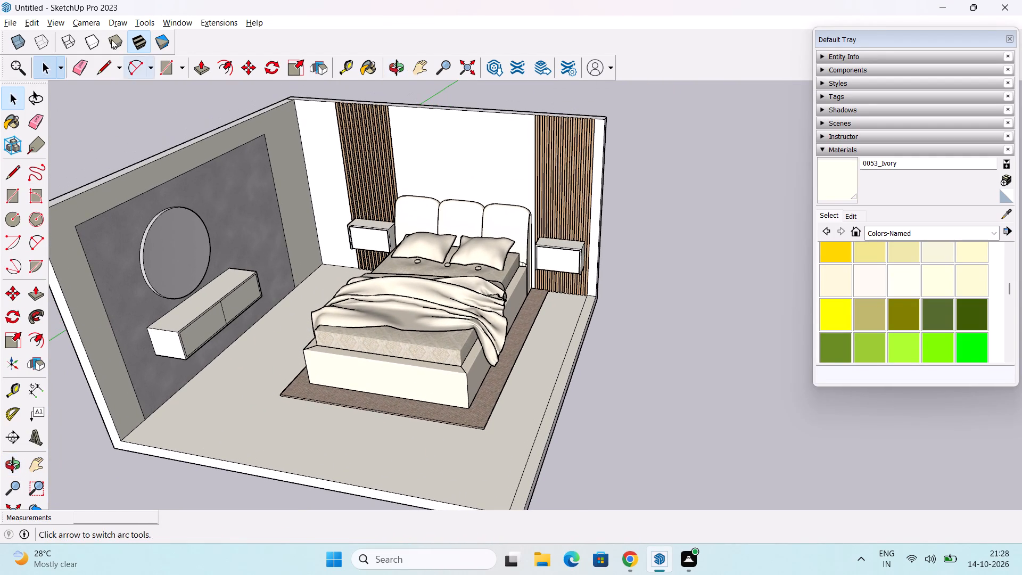
Start an import from the Downloads folder and look up file names beginning with HAN.
{"action": "left_click", "coordinate": [9, 28]}
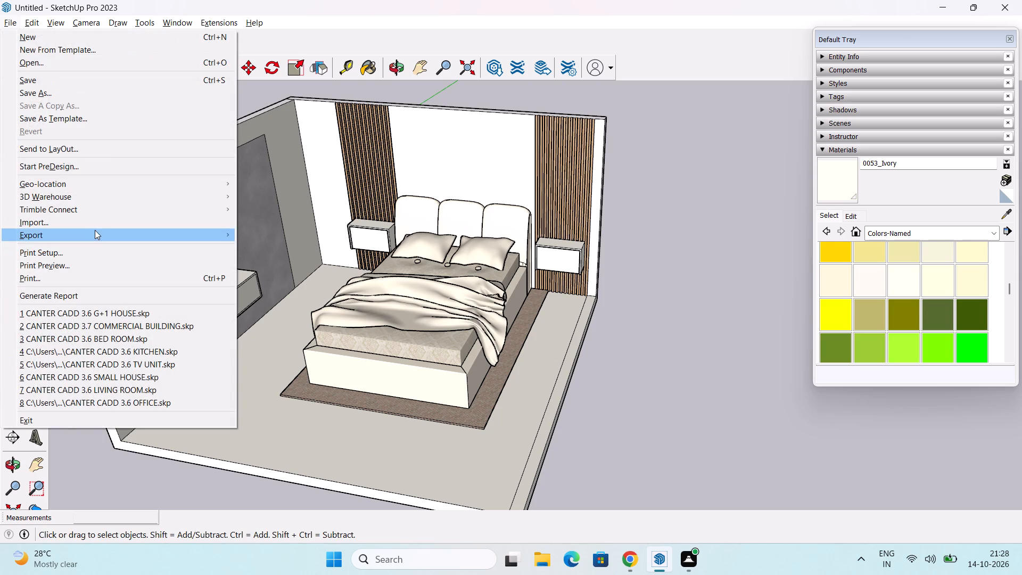
{"action": "left_click", "coordinate": [100, 224]}
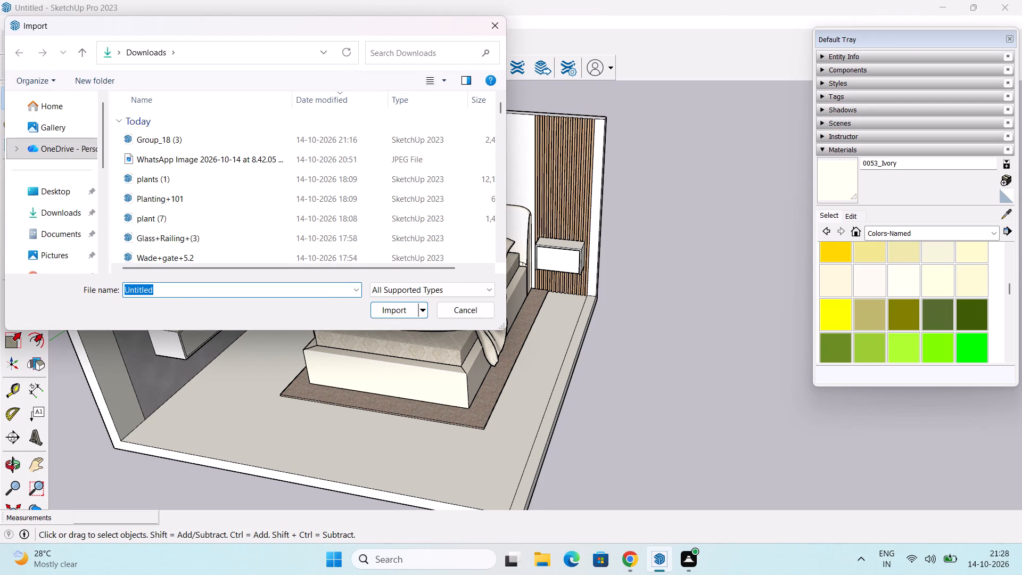
{"action": "left_click", "coordinate": [69, 209]}
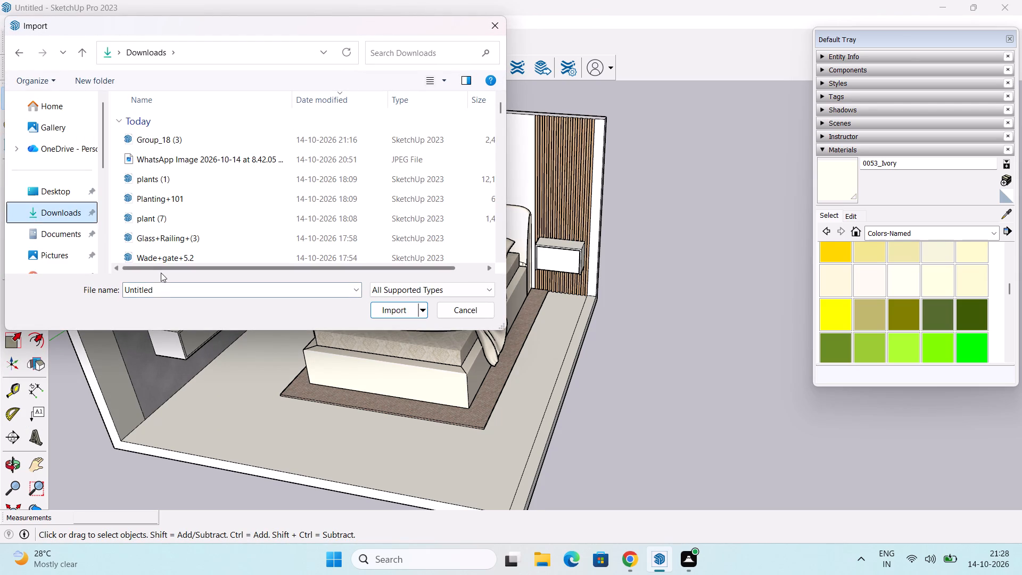
{"action": "left_click", "coordinate": [166, 294]}
{"action": "type", "text": "HAN"}
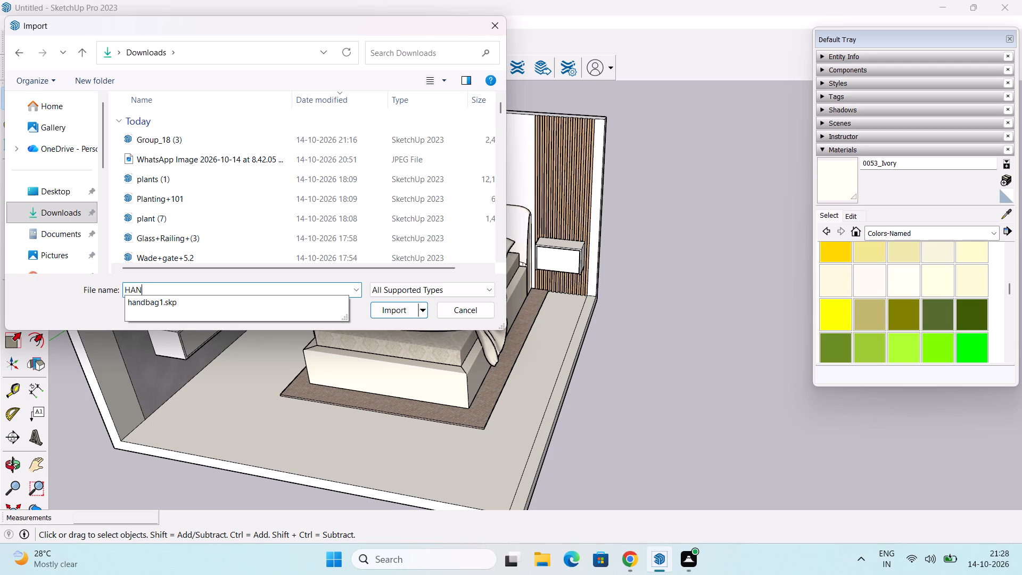
{"action": "key", "text": "BackSpace"}
{"action": "key", "text": "BackSpace"}
{"action": "key", "text": "BackSpace"}
{"action": "key", "text": "BackSpace"}
{"action": "key", "text": "BackSpace"}
{"action": "key", "text": "BackSpace"}
{"action": "key", "text": "BackSpace"}
{"action": "key", "text": "BackSpace"}
{"action": "key", "text": "BackSpace"}
{"action": "key", "text": "BackSpace"}
Import the parfumler.skp model from the Downloads folder.
{"action": "type", "text": "PER"}
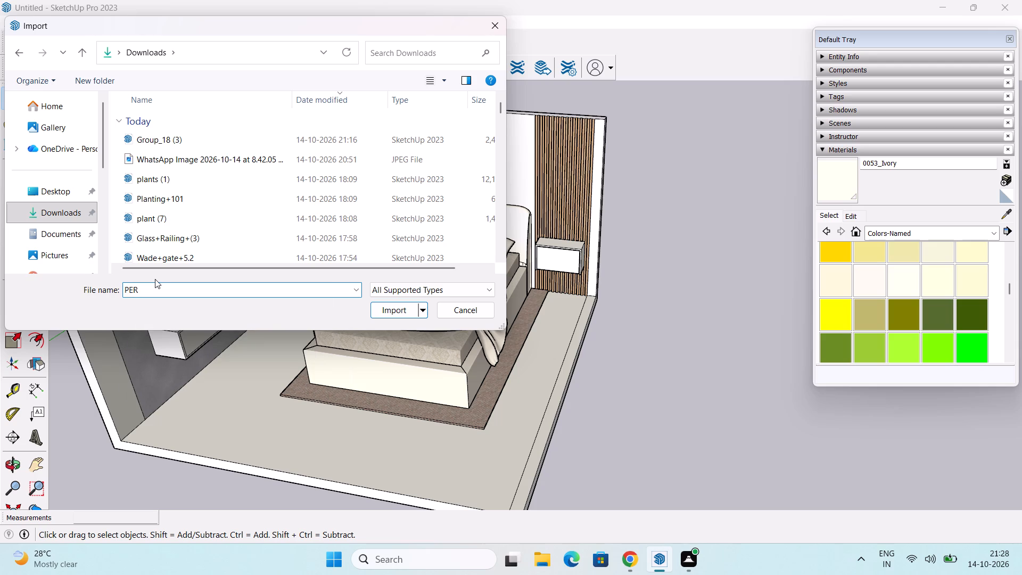
{"action": "key", "text": "BackSpace"}
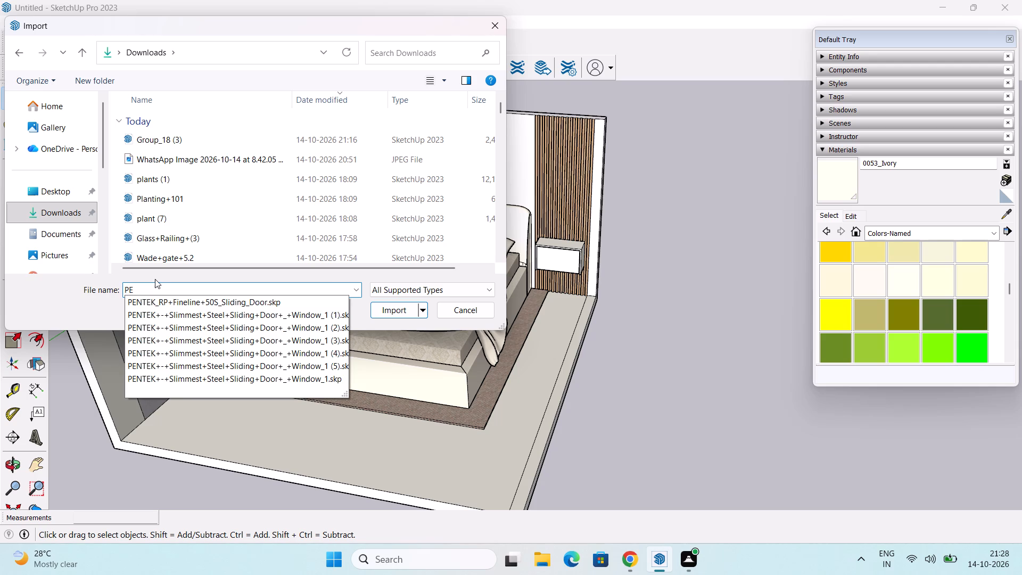
{"action": "key", "text": "BackSpace"}
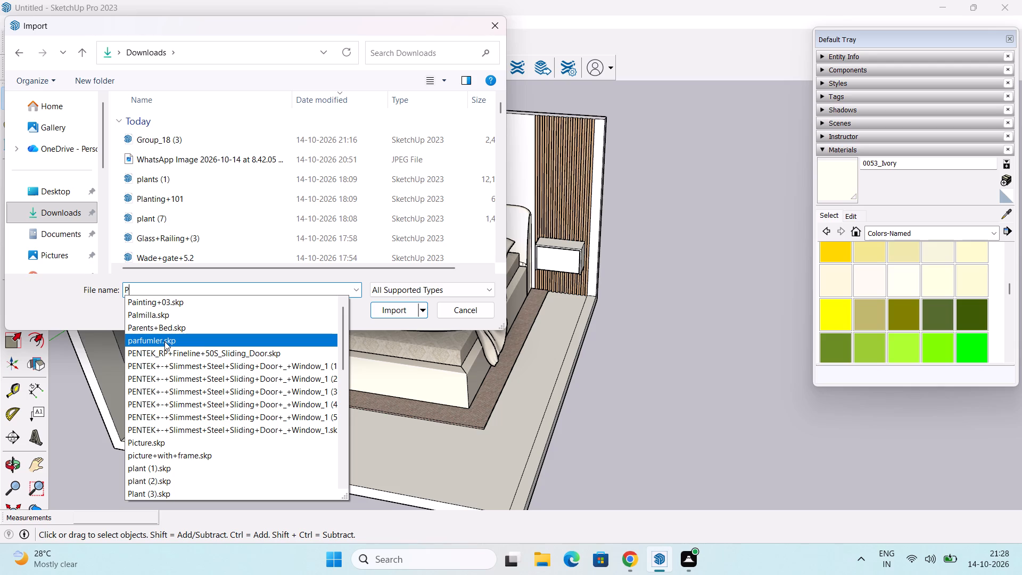
{"action": "left_click", "coordinate": [183, 342]}
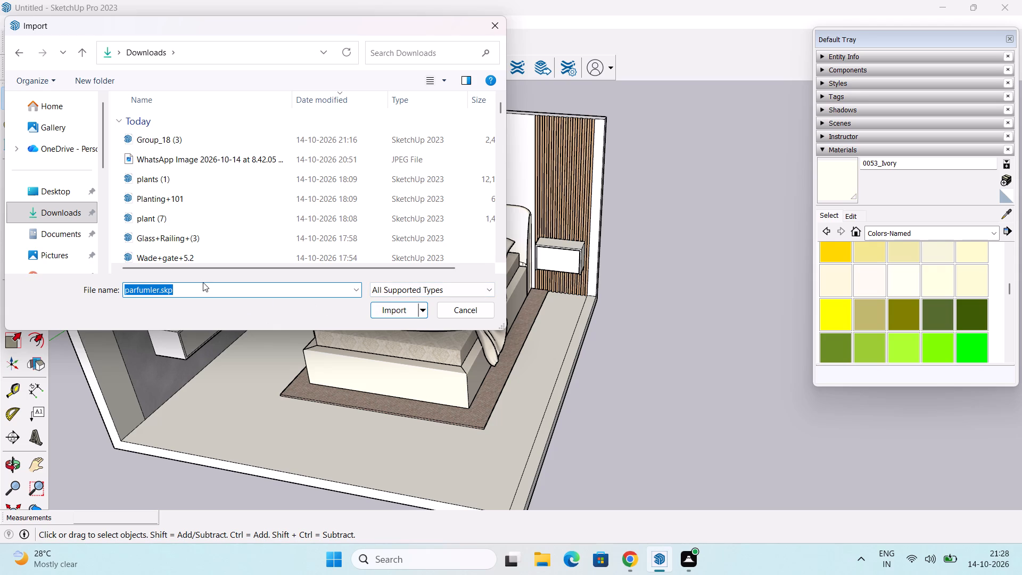
{"action": "scroll", "coordinate": [200, 220], "scroll_direction": "down", "scroll_amount": 3}
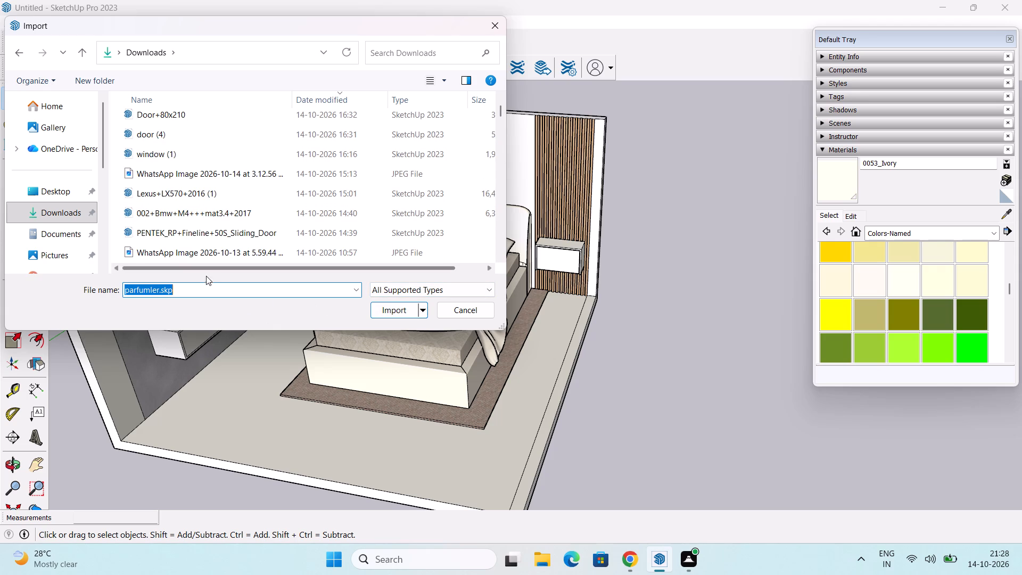
{"action": "scroll", "coordinate": [206, 282], "scroll_direction": "up", "scroll_amount": 2}
{"action": "scroll", "coordinate": [202, 289], "scroll_direction": "down", "scroll_amount": 2}
{"action": "left_click", "coordinate": [199, 290]}
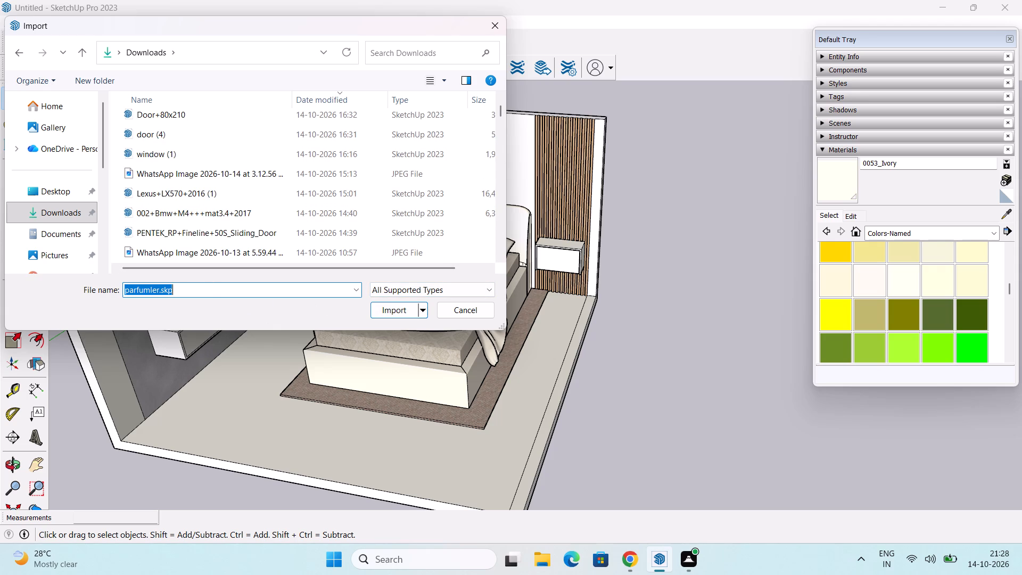
{"action": "left_click", "coordinate": [401, 313]}
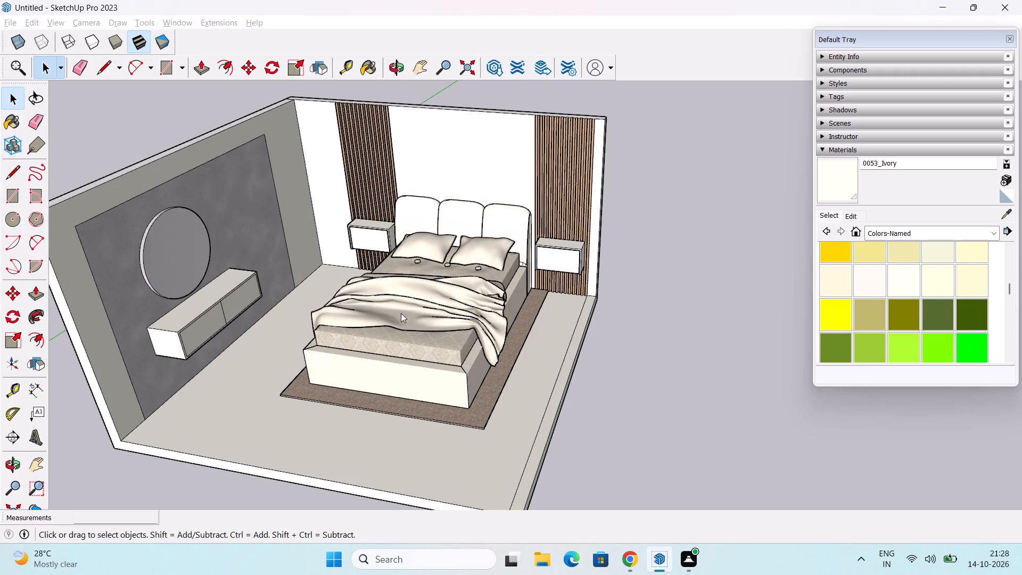
Place the imported perfume bottle set in the open area beside the bedroom model.
{"action": "left_click", "coordinate": [622, 329]}
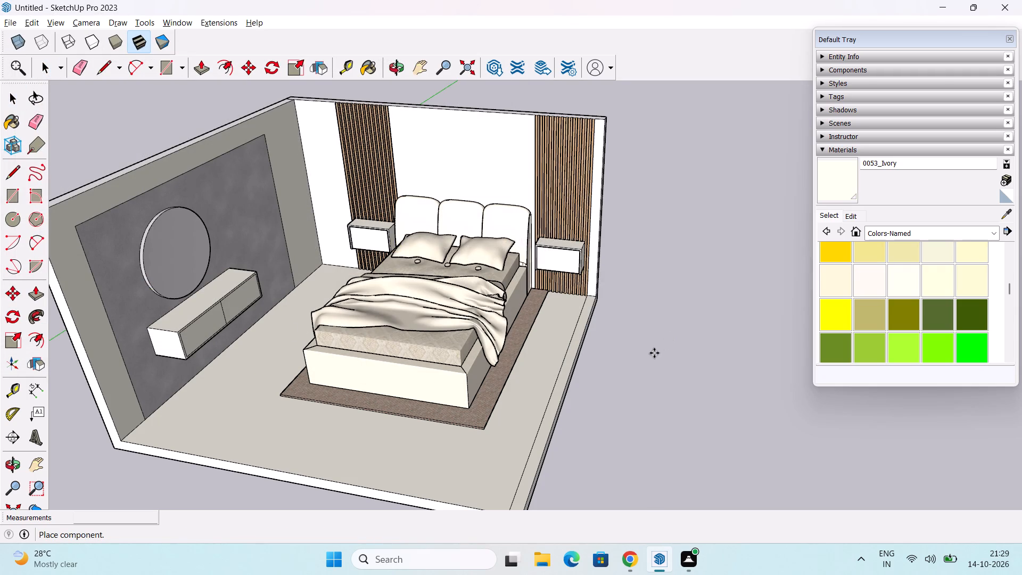
{"action": "scroll", "coordinate": [654, 353], "scroll_direction": "down", "scroll_amount": 9}
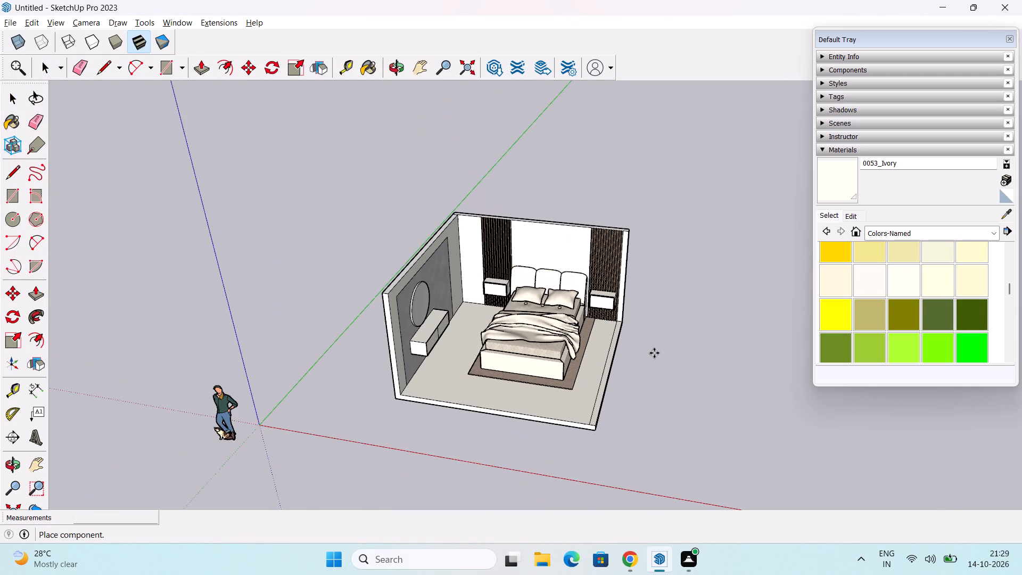
{"action": "scroll", "coordinate": [654, 353], "scroll_direction": "down", "scroll_amount": 4}
{"action": "scroll", "coordinate": [654, 353], "scroll_direction": "up", "scroll_amount": 7}
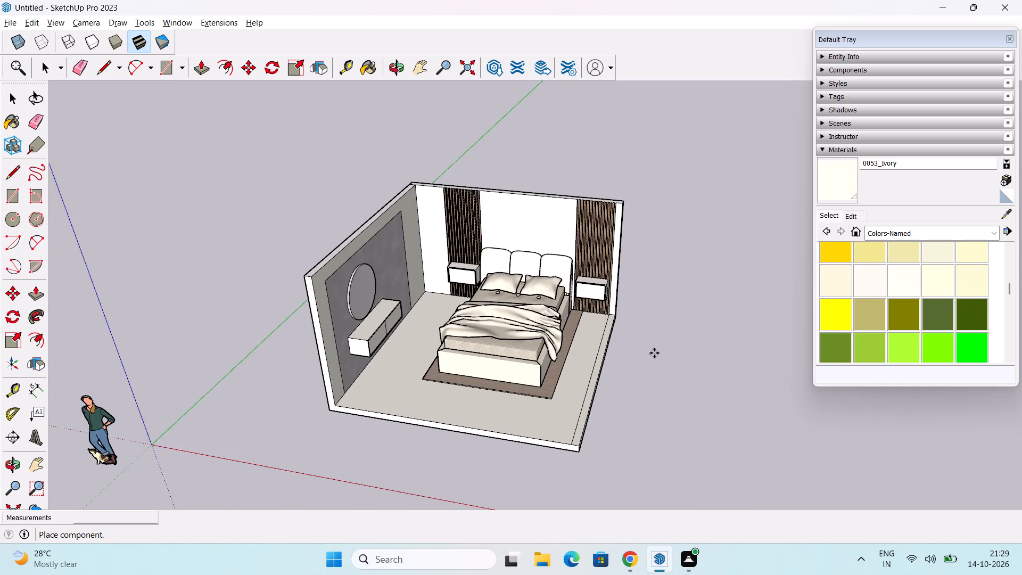
{"action": "scroll", "coordinate": [654, 353], "scroll_direction": "up", "scroll_amount": 2}
{"action": "scroll", "coordinate": [669, 348], "scroll_direction": "down", "scroll_amount": 2}
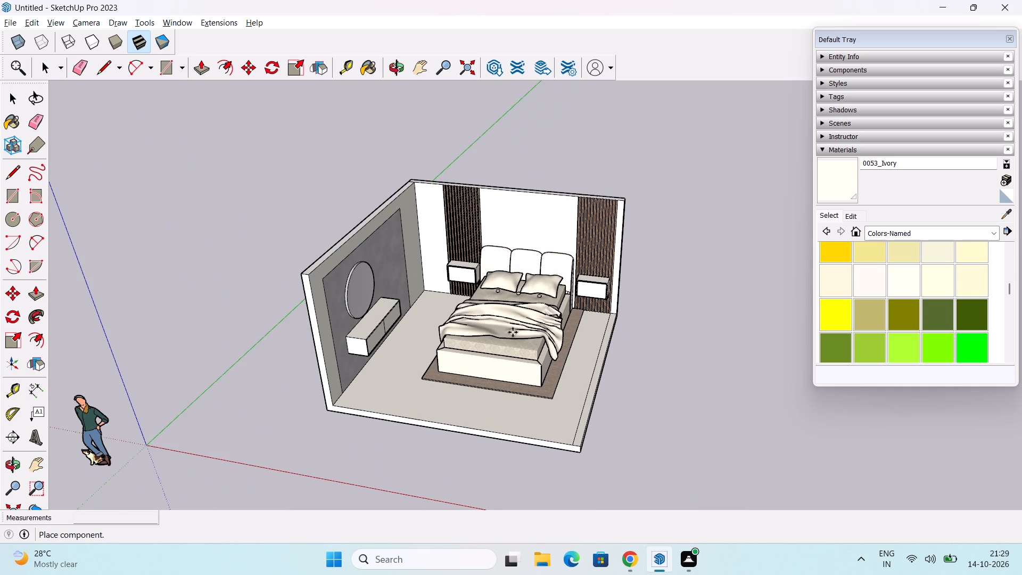
{"action": "scroll", "coordinate": [253, 252], "scroll_direction": "down", "scroll_amount": 7}
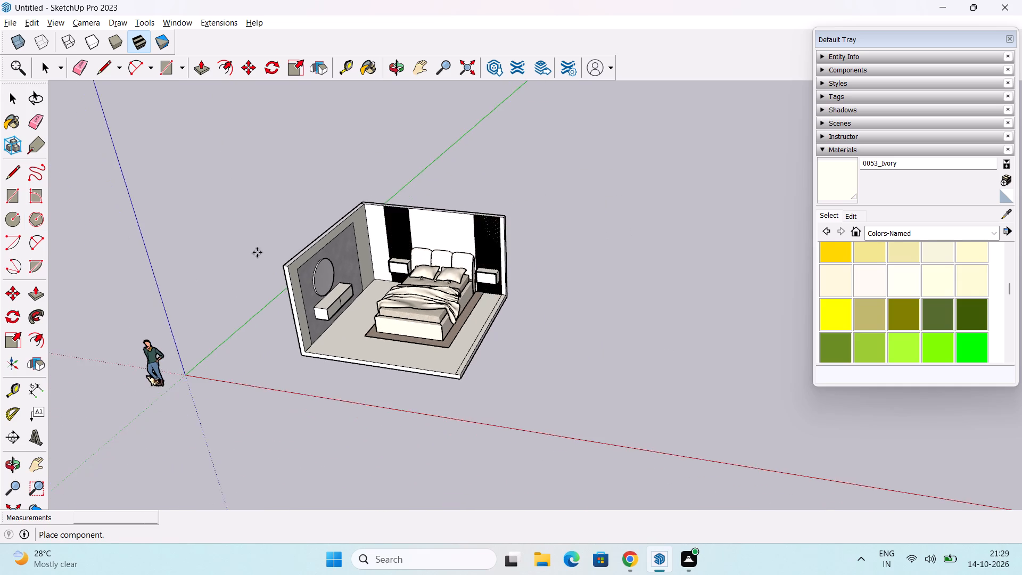
{"action": "scroll", "coordinate": [262, 254], "scroll_direction": "down", "scroll_amount": 14}
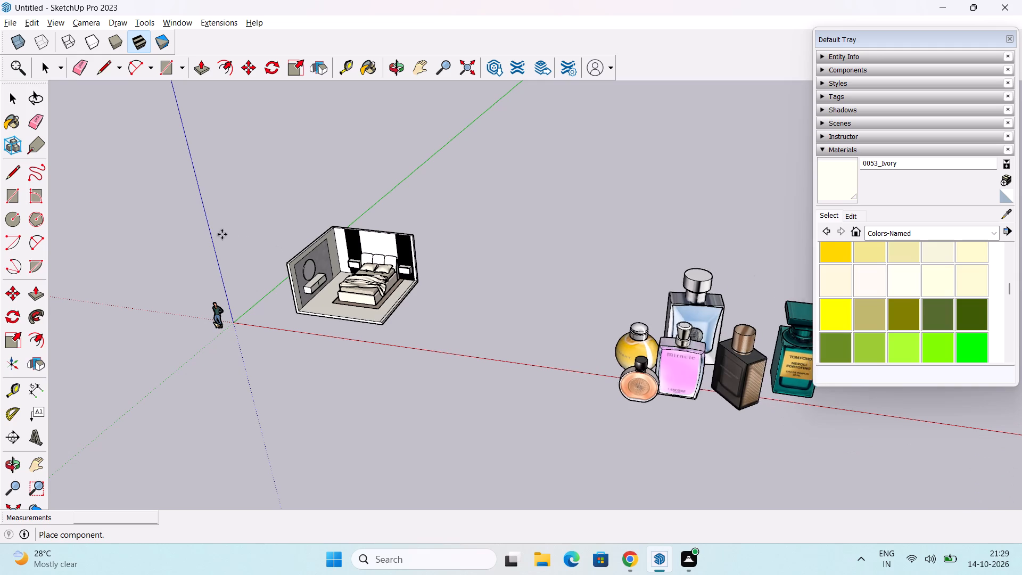
{"action": "left_click", "coordinate": [121, 227]}
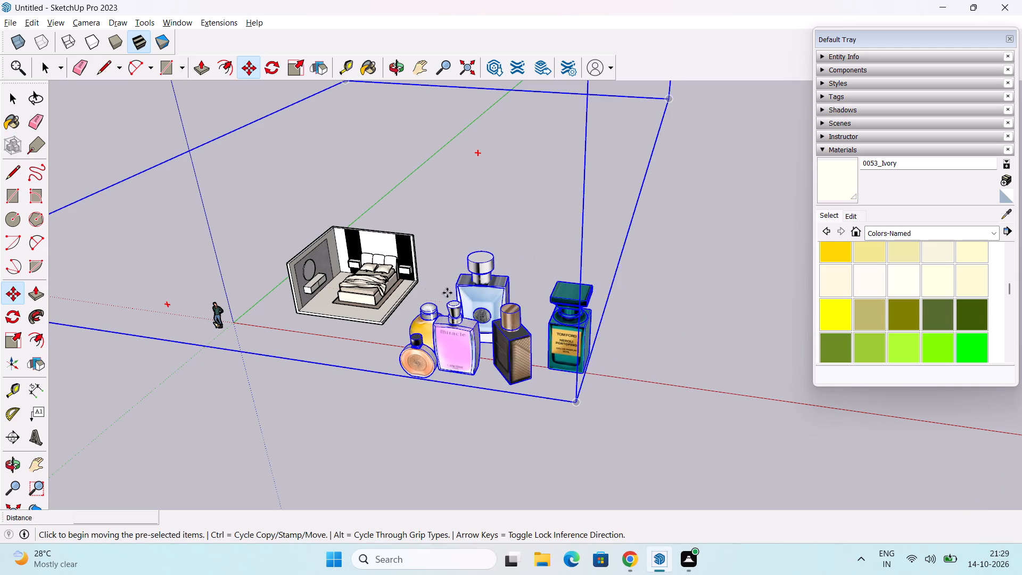
Scale the perfume bottle set along the blue axis to a factor of 0.50.
{"action": "scroll", "coordinate": [446, 308], "scroll_direction": "up", "scroll_amount": 2}
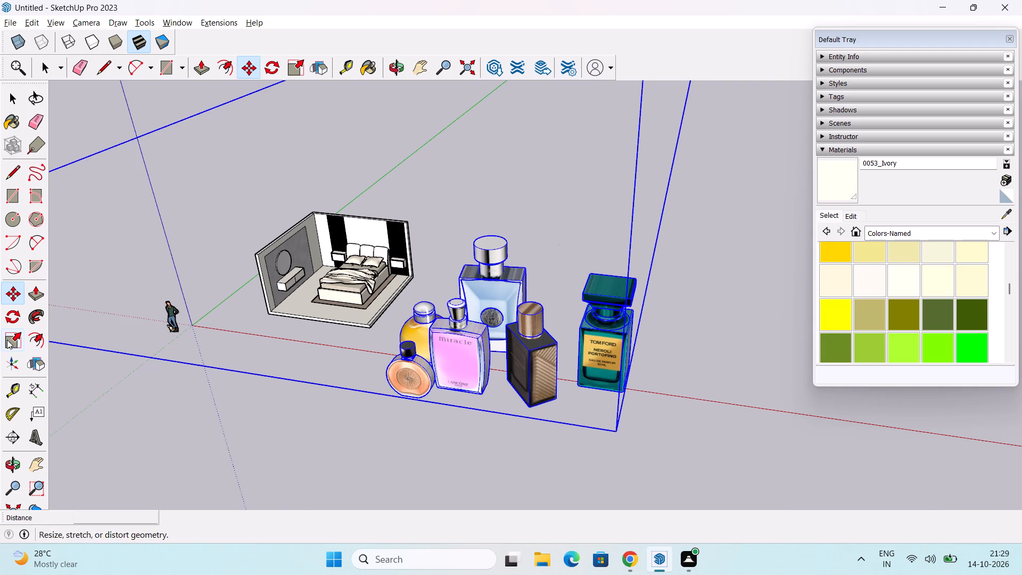
{"action": "left_click", "coordinate": [7, 340]}
{"action": "scroll", "coordinate": [234, 297], "scroll_direction": "down", "scroll_amount": 3}
{"action": "scroll", "coordinate": [372, 163], "scroll_direction": "down", "scroll_amount": 3}
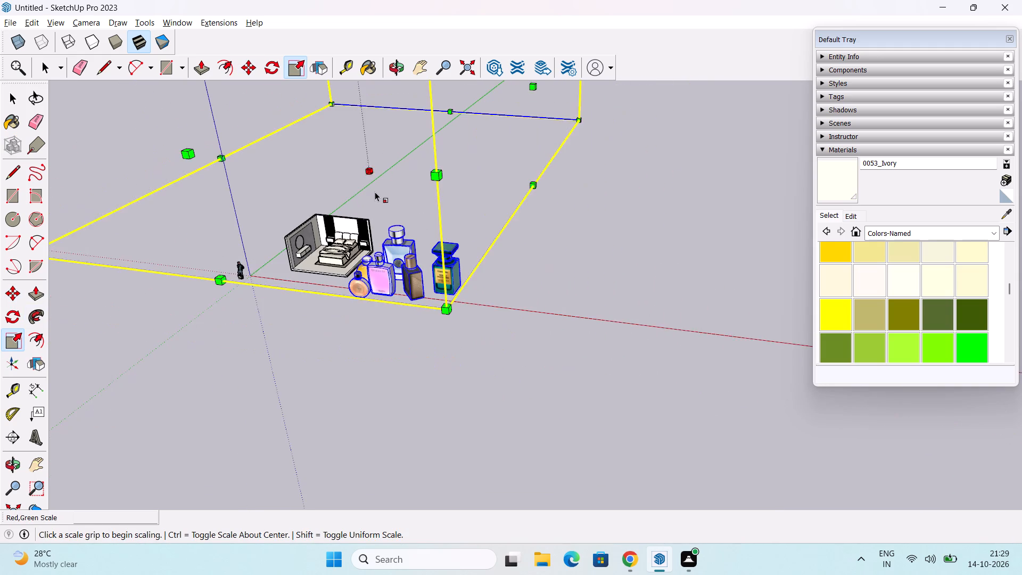
{"action": "scroll", "coordinate": [375, 192], "scroll_direction": "down", "scroll_amount": 2}
{"action": "middle_click_drag", "start_coordinate": [375, 192], "coordinate": [400, 317]}
{"action": "scroll", "coordinate": [397, 176], "scroll_direction": "down", "scroll_amount": 2}
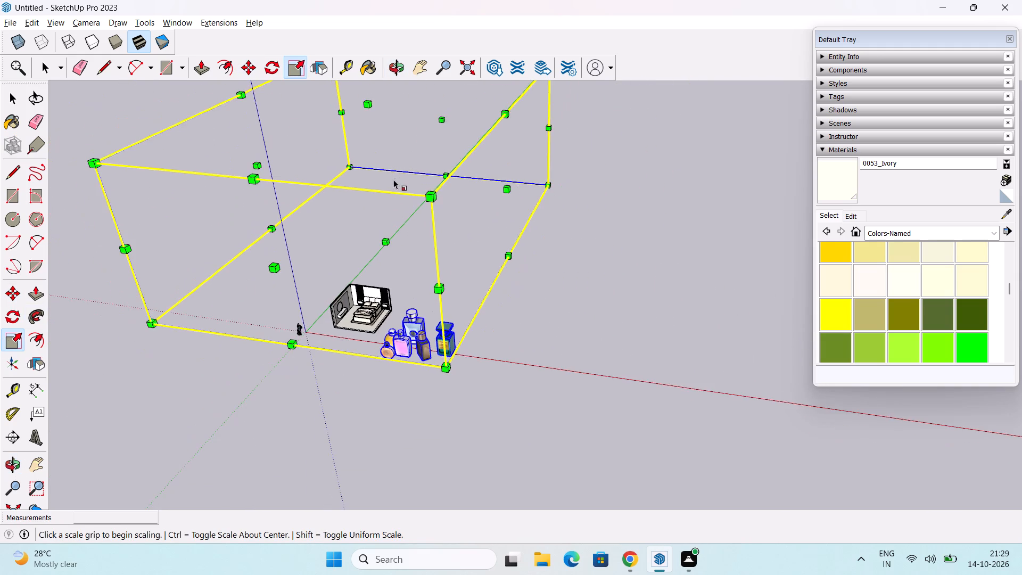
{"action": "middle_click_drag", "start_coordinate": [394, 180], "coordinate": [411, 250], "text": "shift"}
{"action": "left_click_drag", "start_coordinate": [383, 167], "coordinate": [387, 218]}
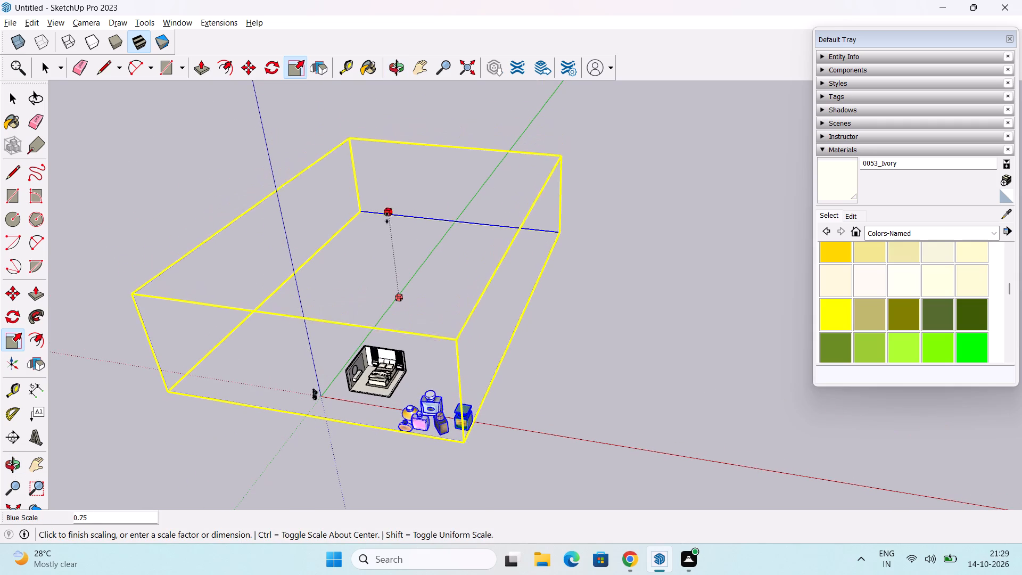
{"action": "left_click_drag", "start_coordinate": [387, 218], "coordinate": [390, 235]}
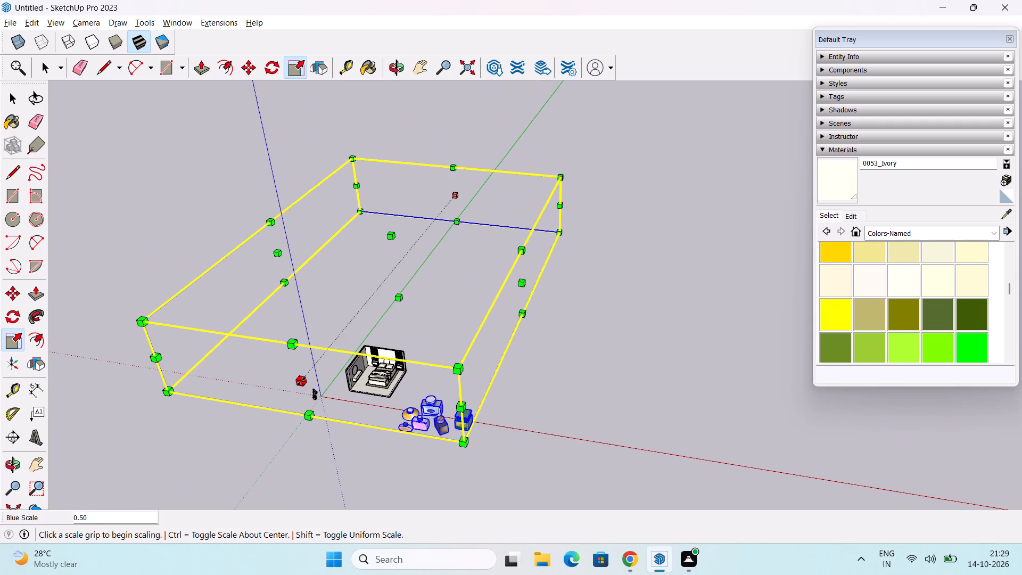
Shrink the perfume set along the green axis in two passes, the second to 0.30, and compress it strongly along the red axis.
{"action": "left_click_drag", "start_coordinate": [301, 381], "coordinate": [386, 278]}
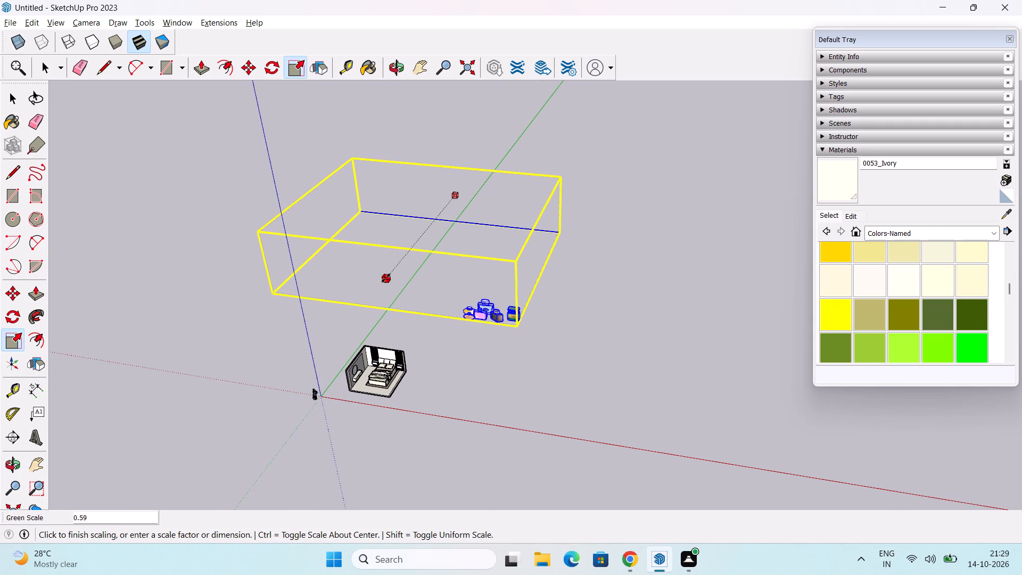
{"action": "left_click_drag", "start_coordinate": [386, 278], "coordinate": [384, 283]}
{"action": "left_click_drag", "start_coordinate": [452, 196], "coordinate": [425, 245]}
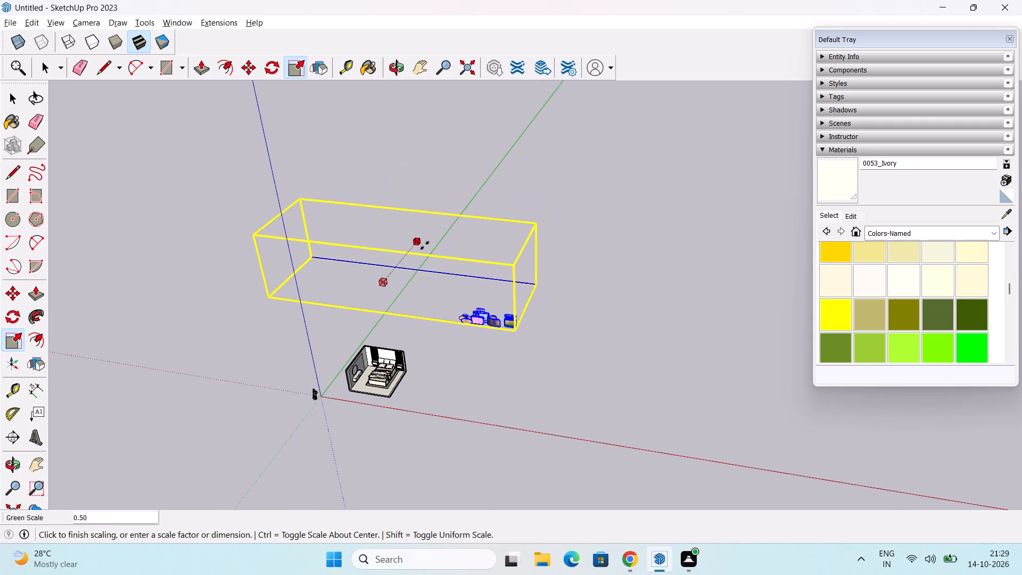
{"action": "left_click_drag", "start_coordinate": [425, 245], "coordinate": [419, 254]}
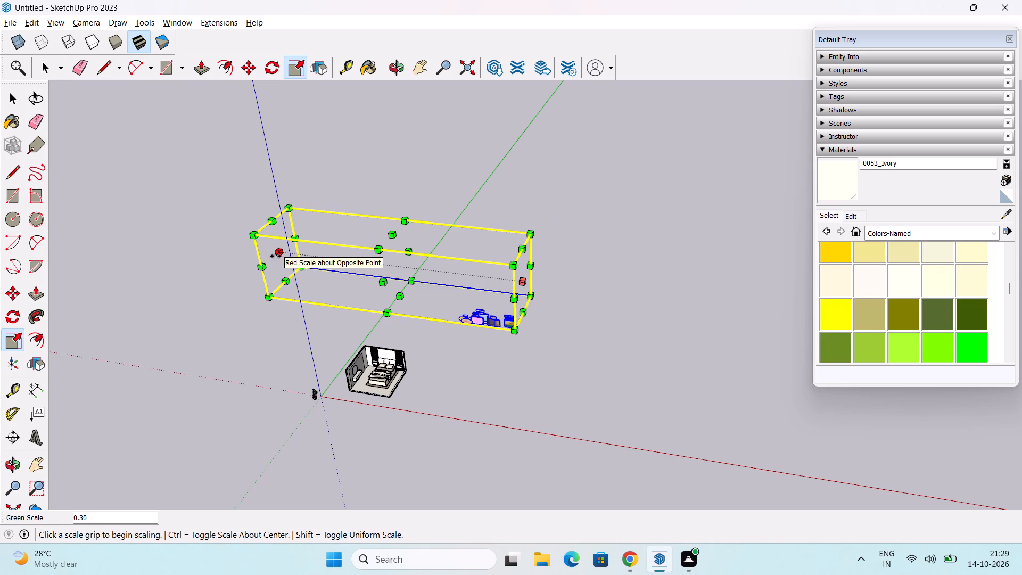
{"action": "left_click_drag", "start_coordinate": [277, 255], "coordinate": [466, 280]}
Scale the perfume set down again to 0.50 on the blue axis, 0.56 on the red axis and about 0.28 on the green axis.
{"action": "scroll", "coordinate": [500, 344], "scroll_direction": "up", "scroll_amount": 8}
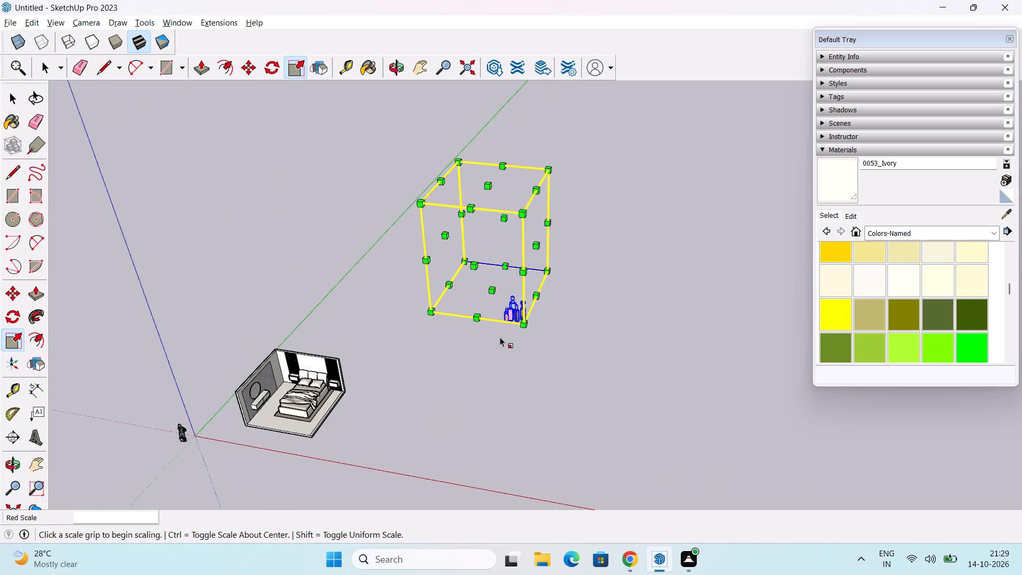
{"action": "middle_click_drag", "start_coordinate": [500, 337], "coordinate": [459, 350]}
{"action": "left_click_drag", "start_coordinate": [496, 169], "coordinate": [506, 210]}
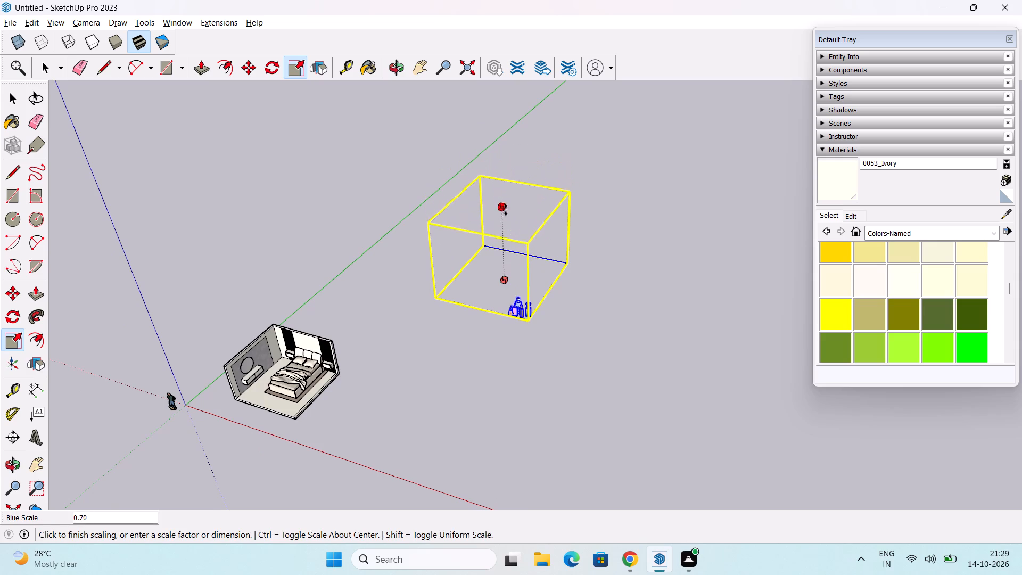
{"action": "left_click_drag", "start_coordinate": [506, 210], "coordinate": [508, 225]}
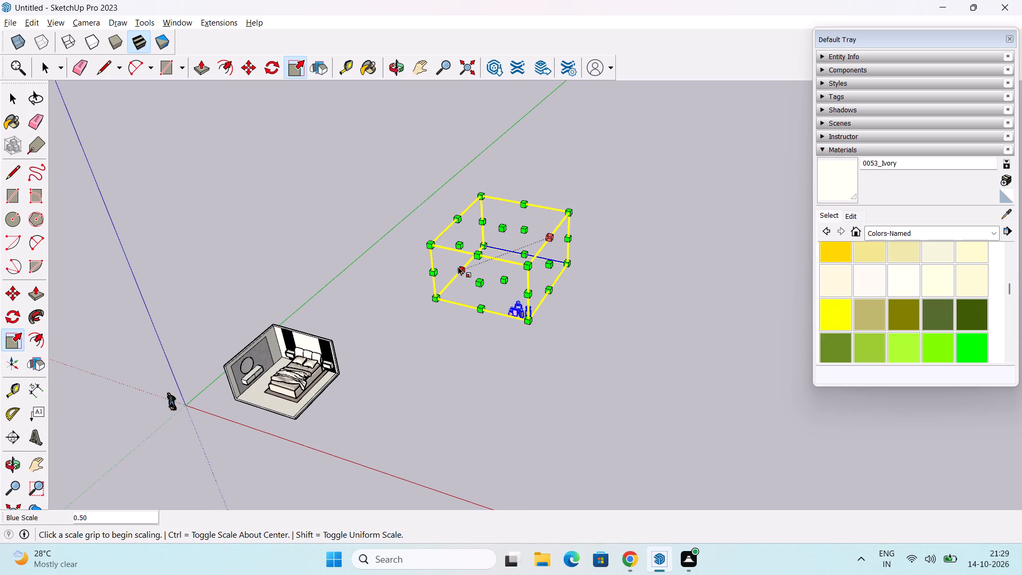
{"action": "left_click_drag", "start_coordinate": [458, 244], "coordinate": [479, 253]}
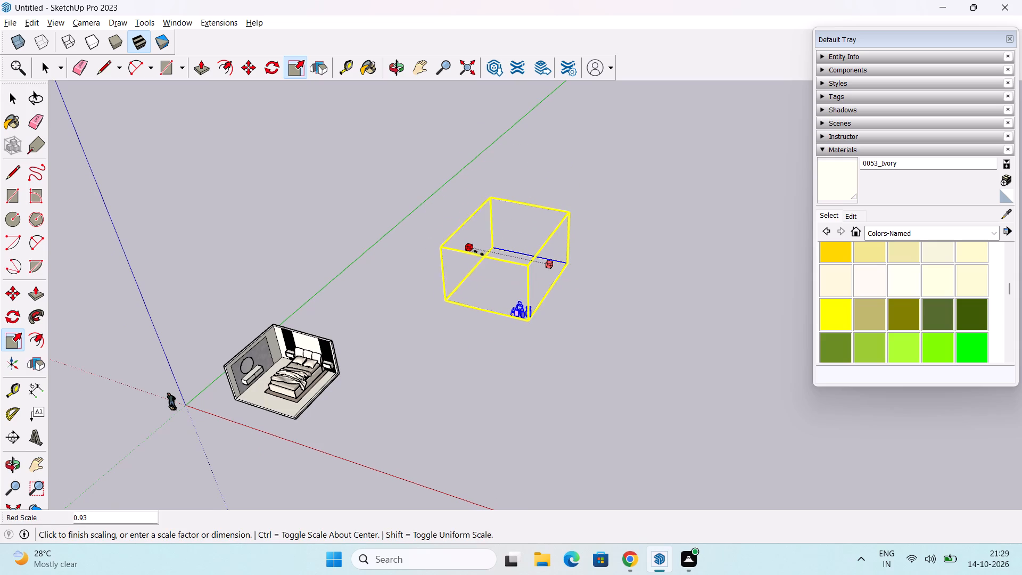
{"action": "left_click_drag", "start_coordinate": [479, 253], "coordinate": [497, 269]}
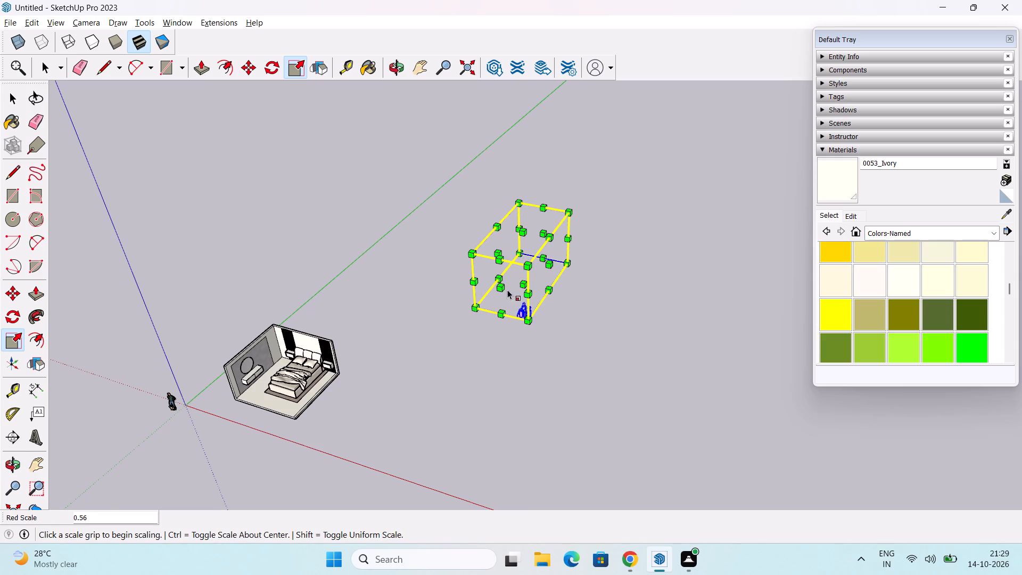
{"action": "left_click_drag", "start_coordinate": [540, 236], "coordinate": [520, 287]}
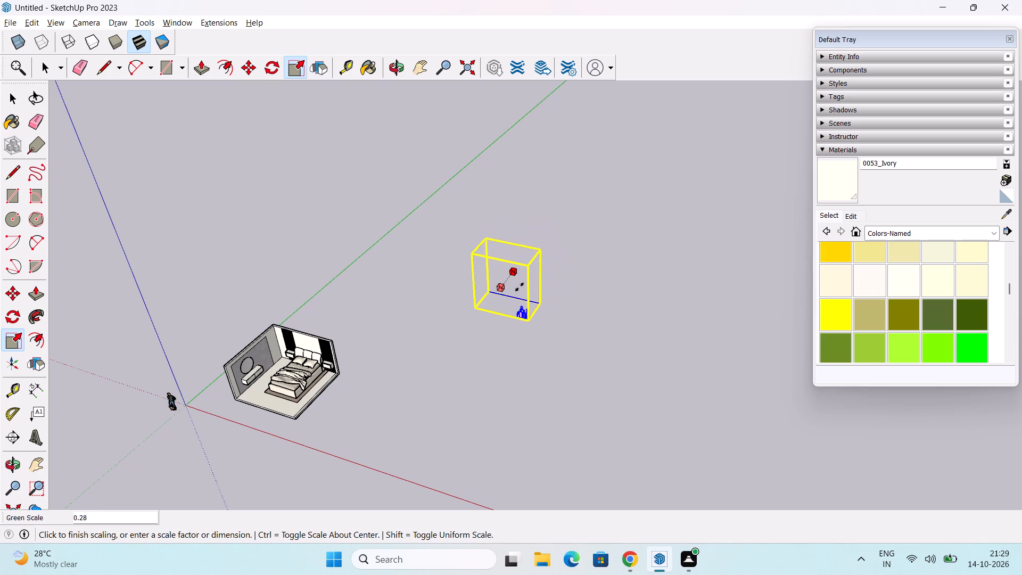
{"action": "left_click_drag", "start_coordinate": [520, 287], "coordinate": [519, 288]}
Shrink the perfume set further, to less than 0.55 along the red axis and slightly more than half its height, and deselect it.
{"action": "scroll", "coordinate": [488, 307], "scroll_direction": "up", "scroll_amount": 7}
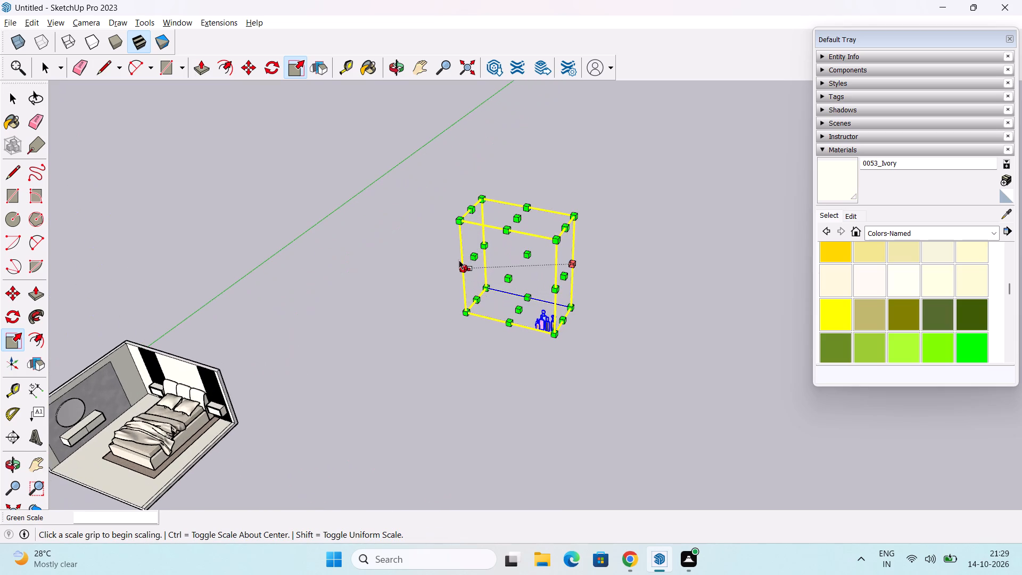
{"action": "left_click_drag", "start_coordinate": [474, 255], "coordinate": [514, 281]}
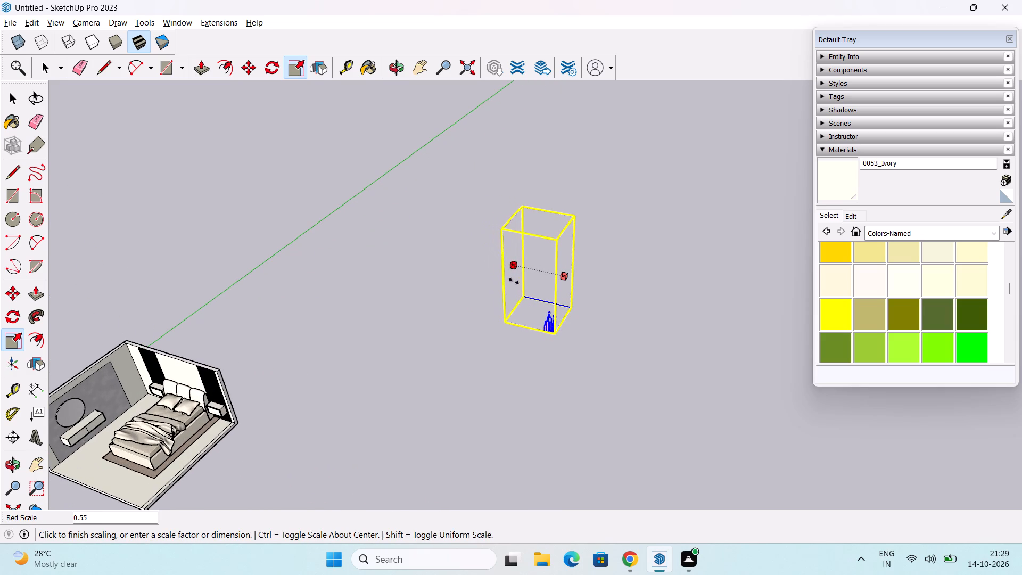
{"action": "left_click_drag", "start_coordinate": [514, 281], "coordinate": [529, 289]}
{"action": "left_click_drag", "start_coordinate": [546, 223], "coordinate": [555, 267]}
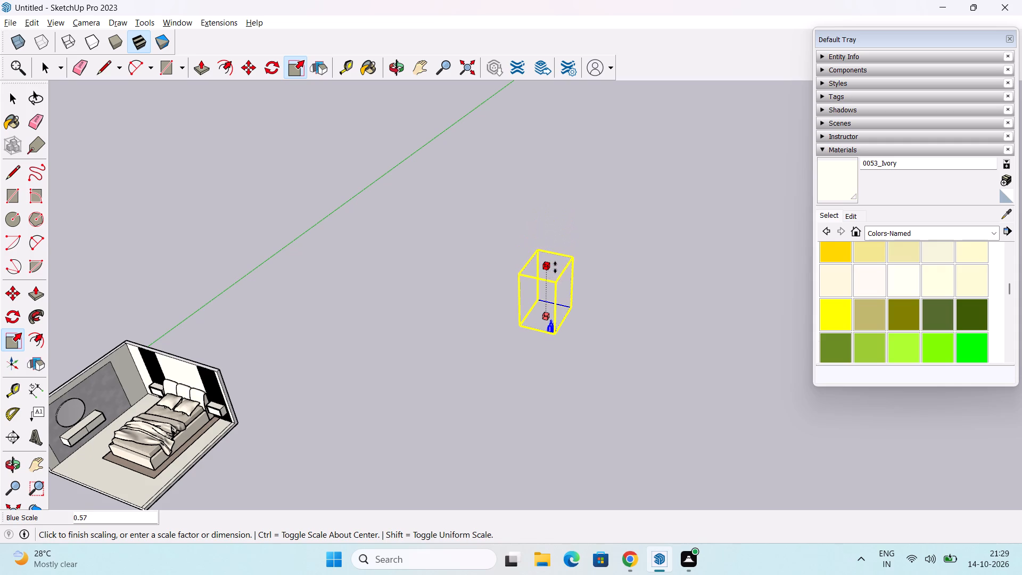
{"action": "left_click_drag", "start_coordinate": [555, 267], "coordinate": [556, 273]}
{"action": "scroll", "coordinate": [534, 322], "scroll_direction": "up", "scroll_amount": 8}
{"action": "middle_click_drag", "start_coordinate": [535, 336], "coordinate": [547, 318]}
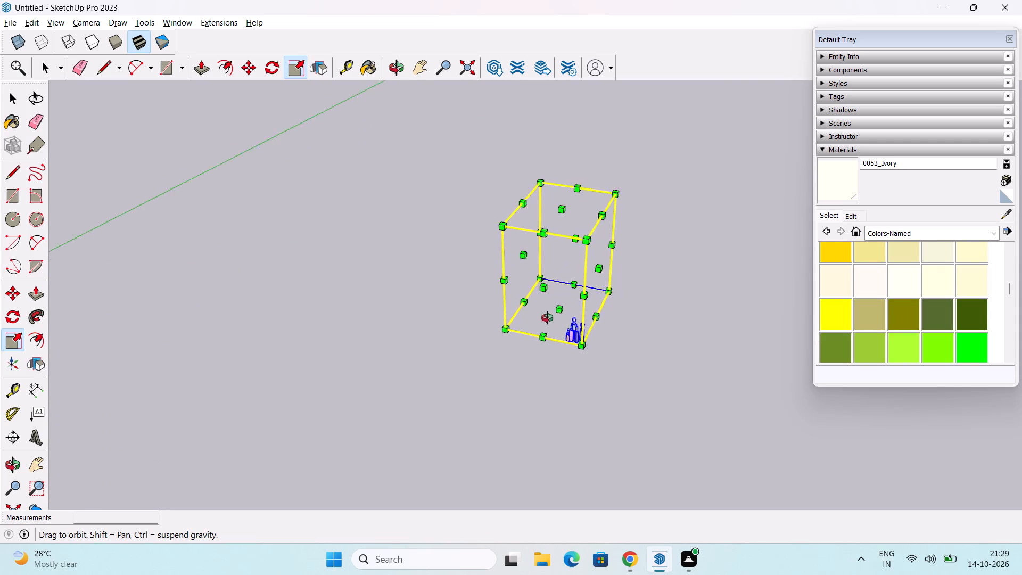
{"action": "middle_click_drag", "start_coordinate": [547, 318], "coordinate": [271, 347]}
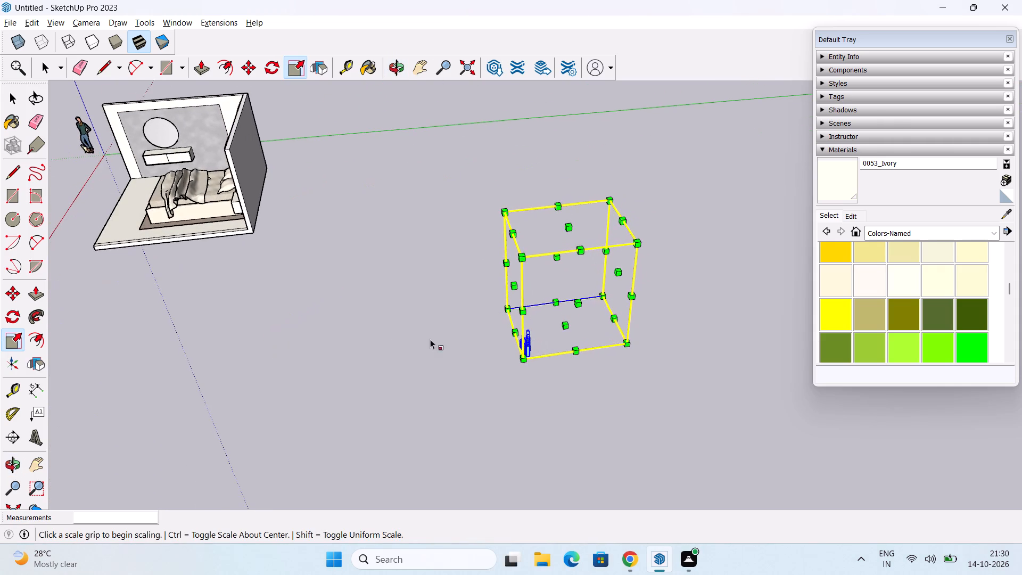
{"action": "scroll", "coordinate": [455, 343], "scroll_direction": "up", "scroll_amount": 5}
{"action": "middle_click_drag", "start_coordinate": [501, 357], "coordinate": [469, 351]}
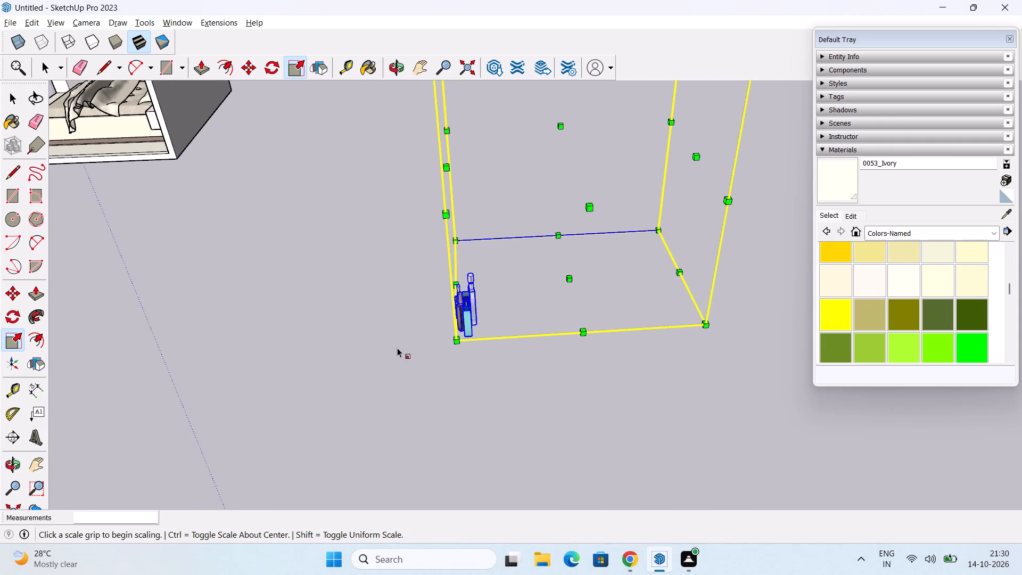
{"action": "key", "text": "space"}
{"action": "left_click", "coordinate": [369, 339]}
Move the perfume set from its lower corner into the bedroom, onto the floor between the wall cabinet and the foot of the bed.
{"action": "middle_click_drag", "start_coordinate": [382, 332], "coordinate": [442, 374]}
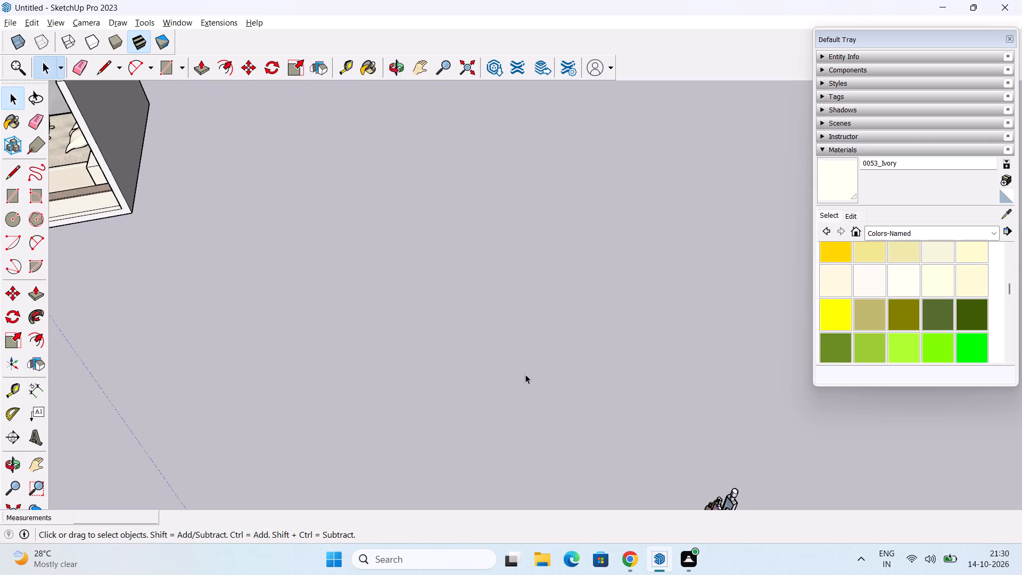
{"action": "scroll", "coordinate": [551, 316], "scroll_direction": "down", "scroll_amount": 2}
{"action": "middle_click_drag", "start_coordinate": [549, 300], "coordinate": [510, 235], "text": "shift"}
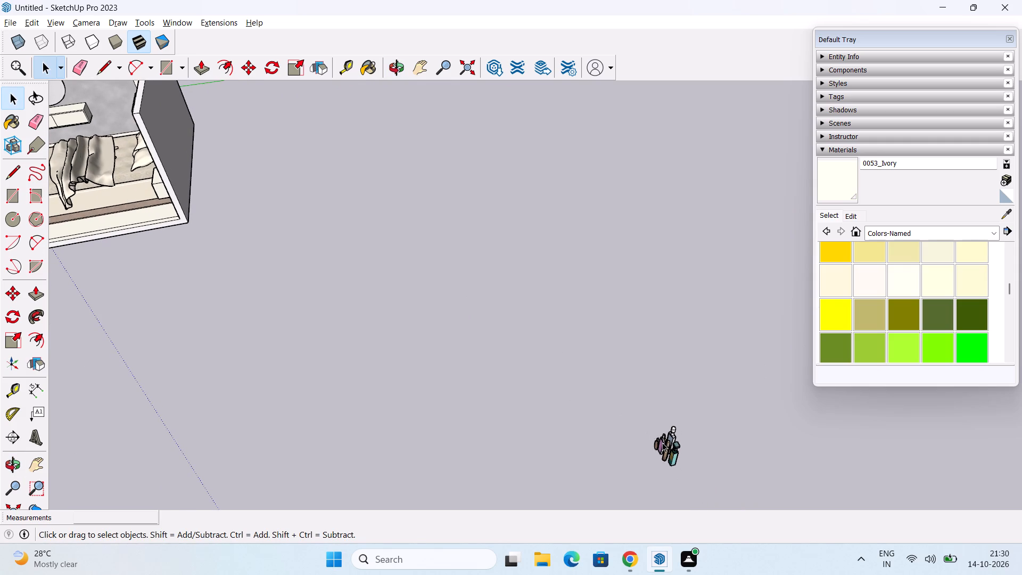
{"action": "left_click", "coordinate": [669, 444]}
{"action": "middle_click_drag", "start_coordinate": [655, 461], "coordinate": [665, 450]}
{"action": "key", "text": "m"}
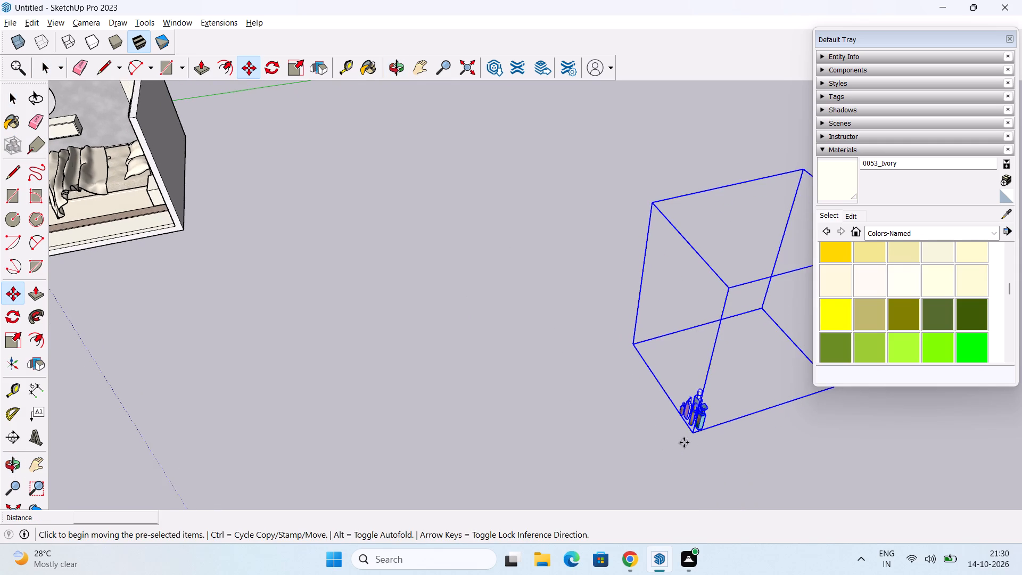
{"action": "left_click", "coordinate": [688, 436]}
{"action": "scroll", "coordinate": [237, 341], "scroll_direction": "down", "scroll_amount": 2}
{"action": "middle_click_drag", "start_coordinate": [161, 289], "coordinate": [261, 272], "text": "shift"}
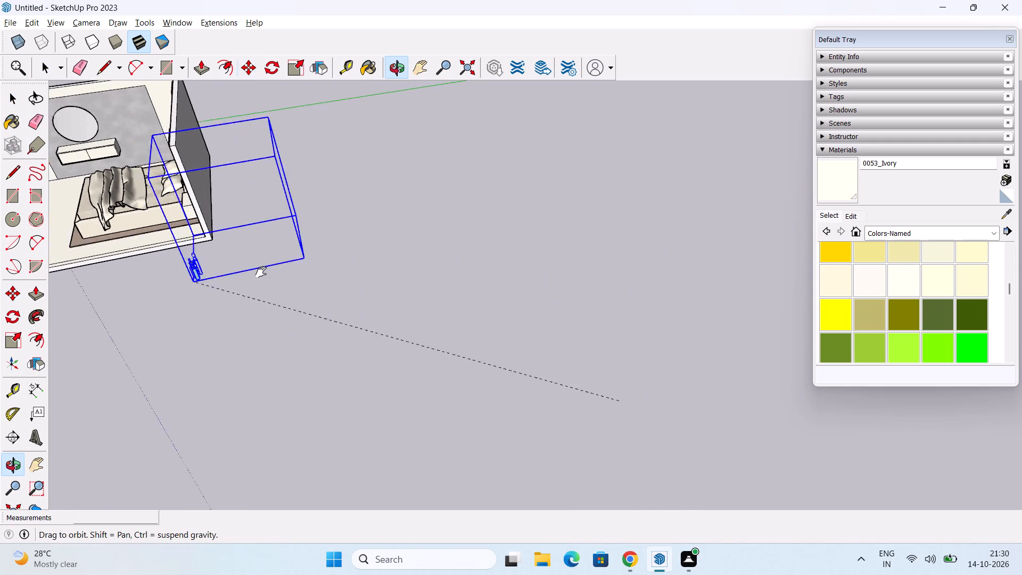
{"action": "middle_click_drag", "start_coordinate": [261, 272], "coordinate": [459, 298], "text": "shift"}
{"action": "scroll", "coordinate": [236, 185], "scroll_direction": "up", "scroll_amount": 10}
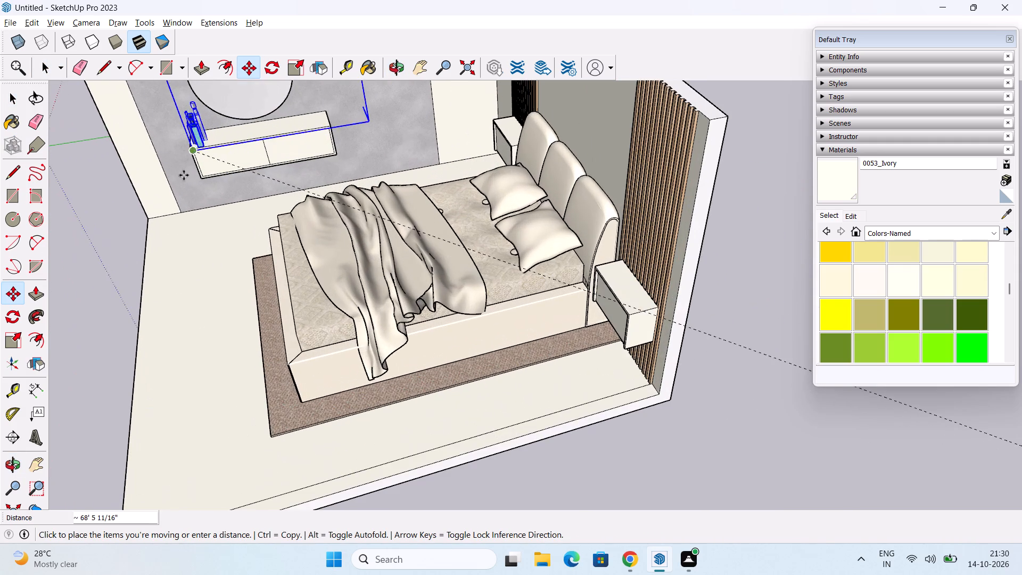
{"action": "left_click", "coordinate": [163, 337]}
Rotate the perfume set 90 degrees in the floor plane about its lower corner.
{"action": "middle_click_drag", "start_coordinate": [181, 362], "coordinate": [263, 290]}
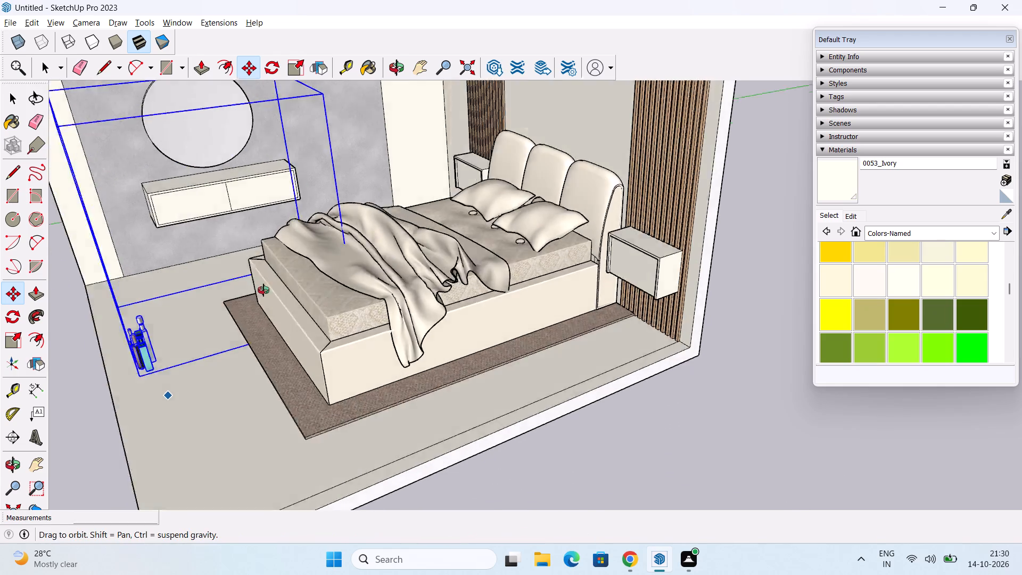
{"action": "middle_click_drag", "start_coordinate": [263, 290], "coordinate": [284, 282]}
{"action": "middle_click_drag", "start_coordinate": [218, 371], "coordinate": [289, 330]}
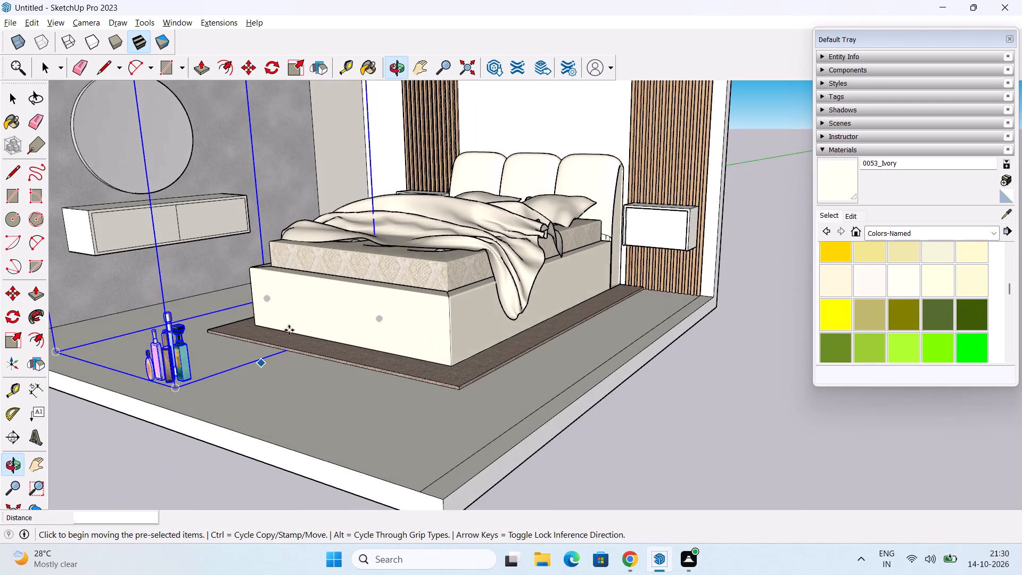
{"action": "middle_click_drag", "start_coordinate": [289, 330], "coordinate": [306, 319]}
{"action": "scroll", "coordinate": [228, 378], "scroll_direction": "down", "scroll_amount": 1}
{"action": "middle_click_drag", "start_coordinate": [229, 381], "coordinate": [229, 308]}
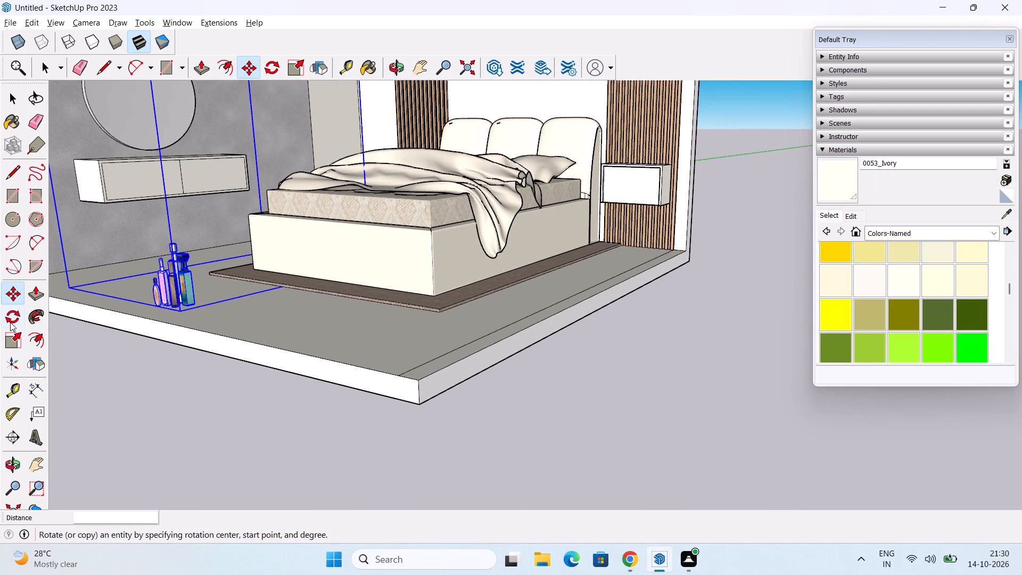
{"action": "left_click", "coordinate": [10, 322]}
{"action": "middle_click_drag", "start_coordinate": [188, 307], "coordinate": [174, 400]}
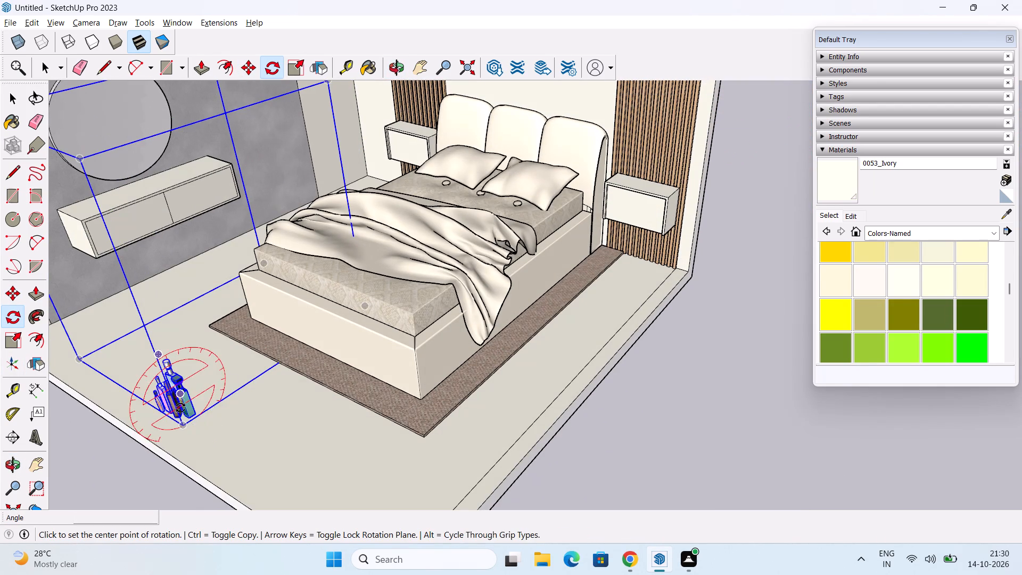
{"action": "left_click", "coordinate": [188, 426]}
{"action": "left_click", "coordinate": [237, 390]}
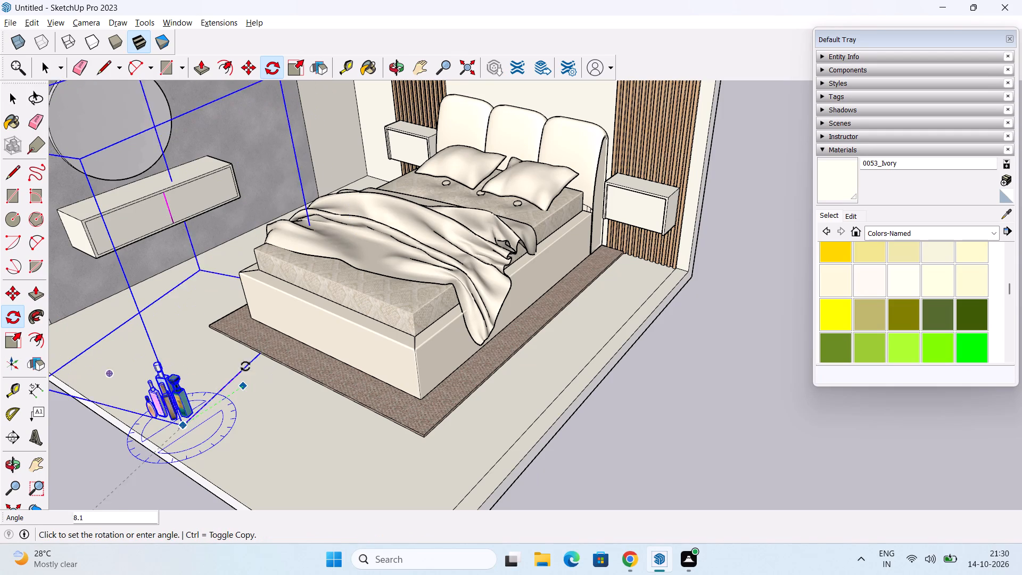
{"action": "type", "text": "90"}
{"action": "key", "text": "Return"}
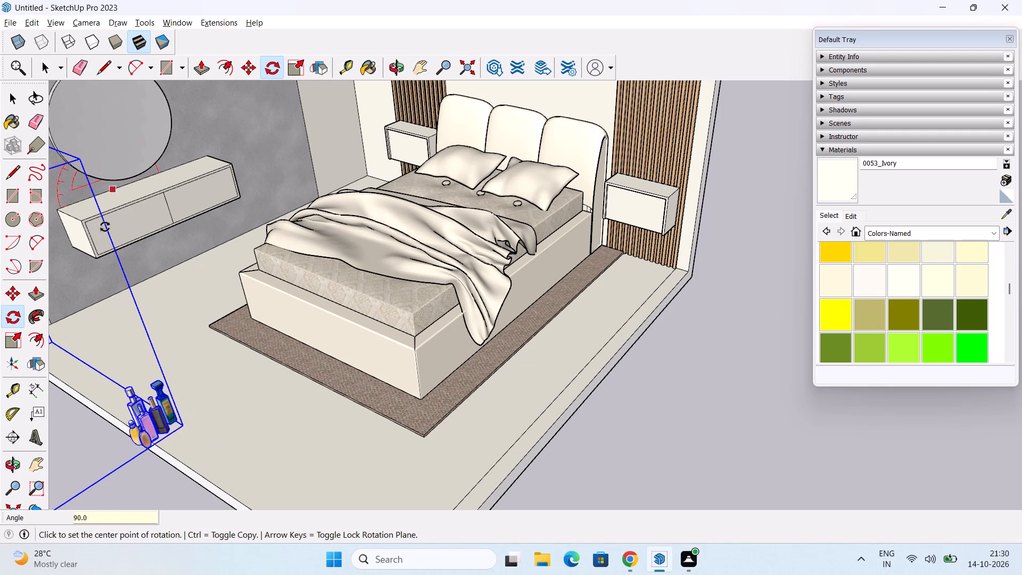
Move the perfume set about 9' onto the top of the wall cabinet, at the end farther from the headboard wall.
{"action": "middle_click_drag", "start_coordinate": [124, 416], "coordinate": [137, 364]}
{"action": "scroll", "coordinate": [138, 364], "scroll_direction": "up", "scroll_amount": 5}
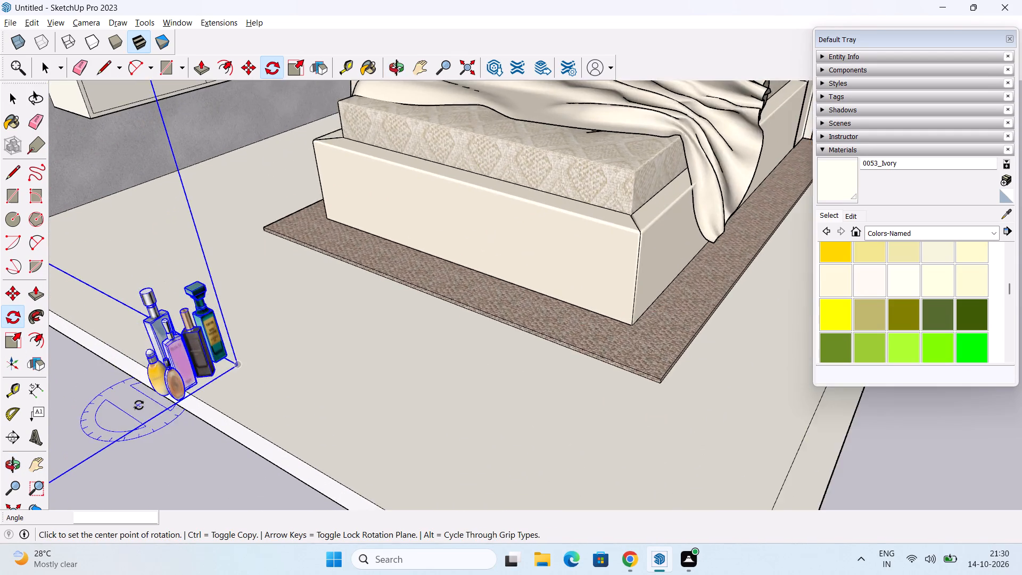
{"action": "scroll", "coordinate": [139, 405], "scroll_direction": "up", "scroll_amount": 4}
{"action": "middle_click_drag", "start_coordinate": [175, 398], "coordinate": [175, 415]}
{"action": "key", "text": "space"}
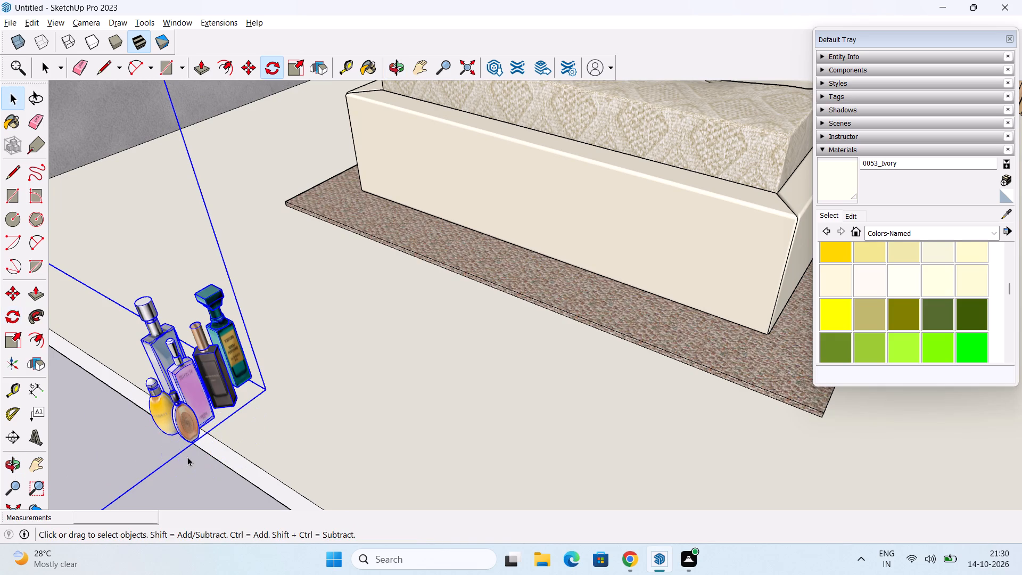
{"action": "key", "text": "m"}
{"action": "scroll", "coordinate": [196, 444], "scroll_direction": "up", "scroll_amount": 2}
{"action": "left_click", "coordinate": [190, 446]}
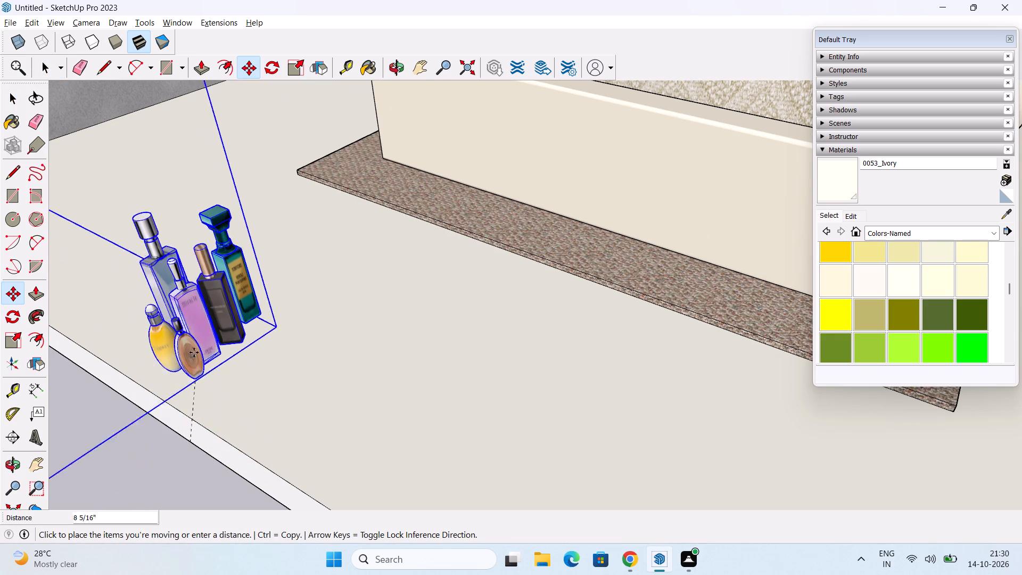
{"action": "scroll", "coordinate": [174, 276], "scroll_direction": "down", "scroll_amount": 3}
{"action": "middle_click_drag", "start_coordinate": [174, 275], "coordinate": [251, 508], "text": "shift"}
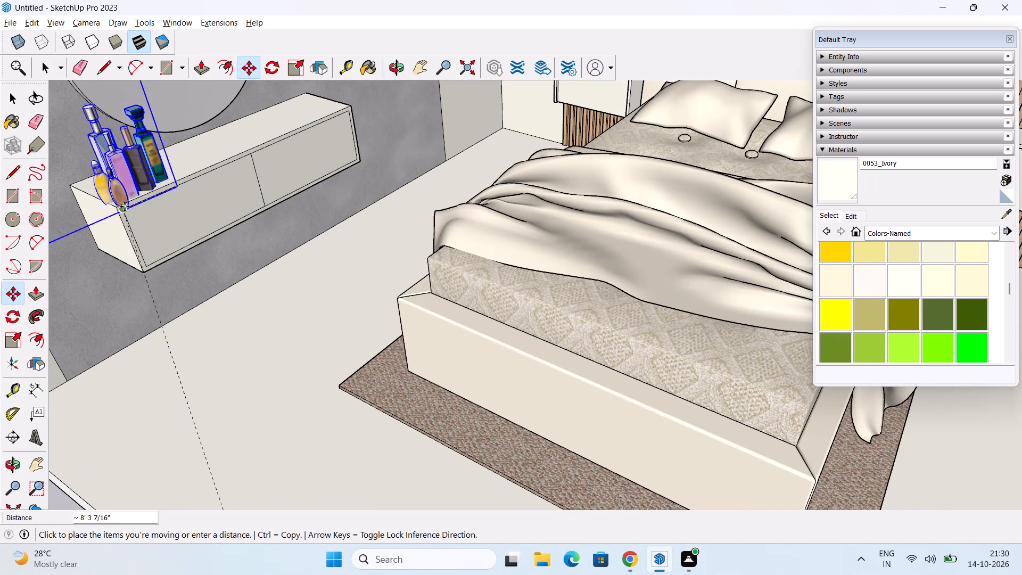
{"action": "scroll", "coordinate": [127, 188], "scroll_direction": "up", "scroll_amount": 3}
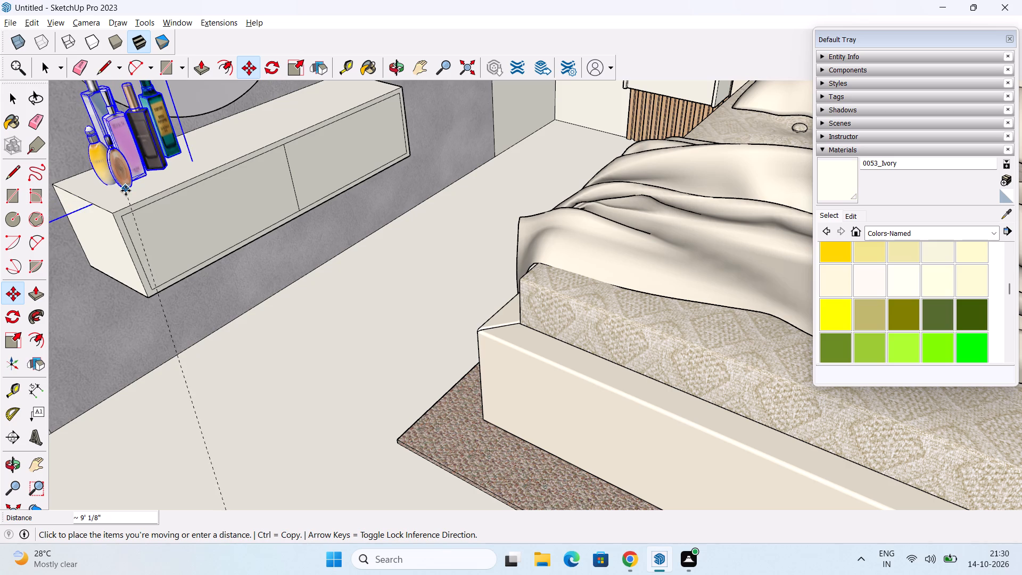
{"action": "left_click", "coordinate": [126, 194]}
{"action": "scroll", "coordinate": [131, 202], "scroll_direction": "down", "scroll_amount": 1}
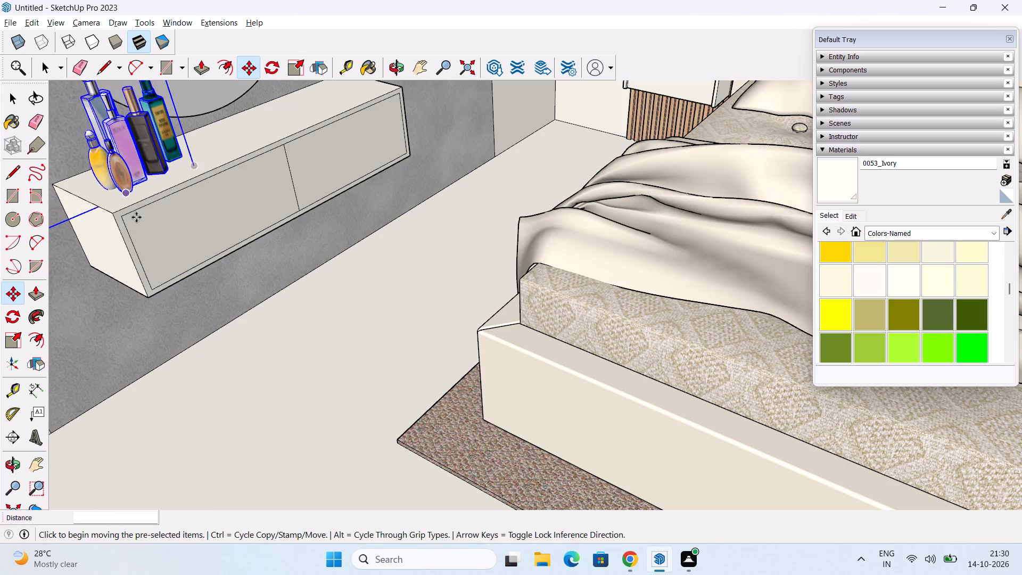
{"action": "scroll", "coordinate": [136, 217], "scroll_direction": "down", "scroll_amount": 1}
{"action": "middle_click", "coordinate": [143, 246]}
{"action": "key", "text": "space"}
{"action": "left_click", "coordinate": [164, 381]}
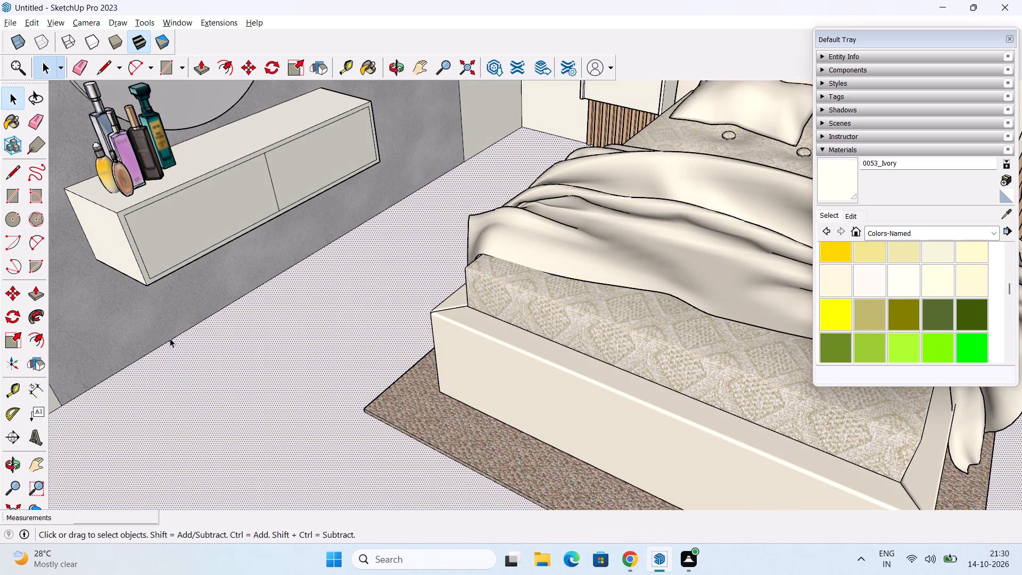
Examine the furnished bedroom from several angles, checking the perfume set on the wall cabinet against the mirror and bed.
{"action": "scroll", "coordinate": [170, 334], "scroll_direction": "down", "scroll_amount": 2}
{"action": "middle_click_drag", "start_coordinate": [161, 336], "coordinate": [56, 301]}
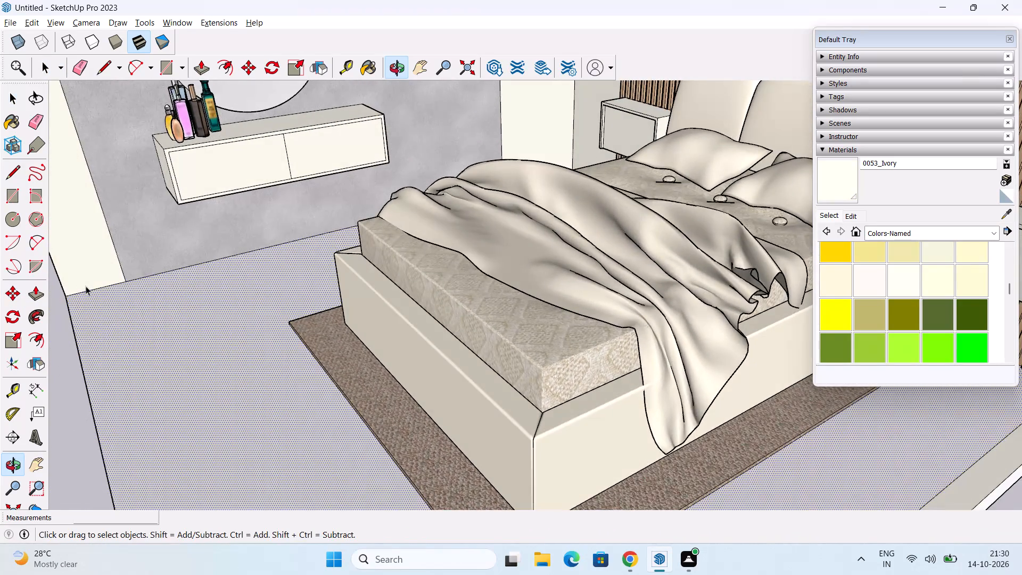
{"action": "scroll", "coordinate": [86, 286], "scroll_direction": "down", "scroll_amount": 9}
{"action": "middle_click_drag", "start_coordinate": [116, 318], "coordinate": [163, 258]}
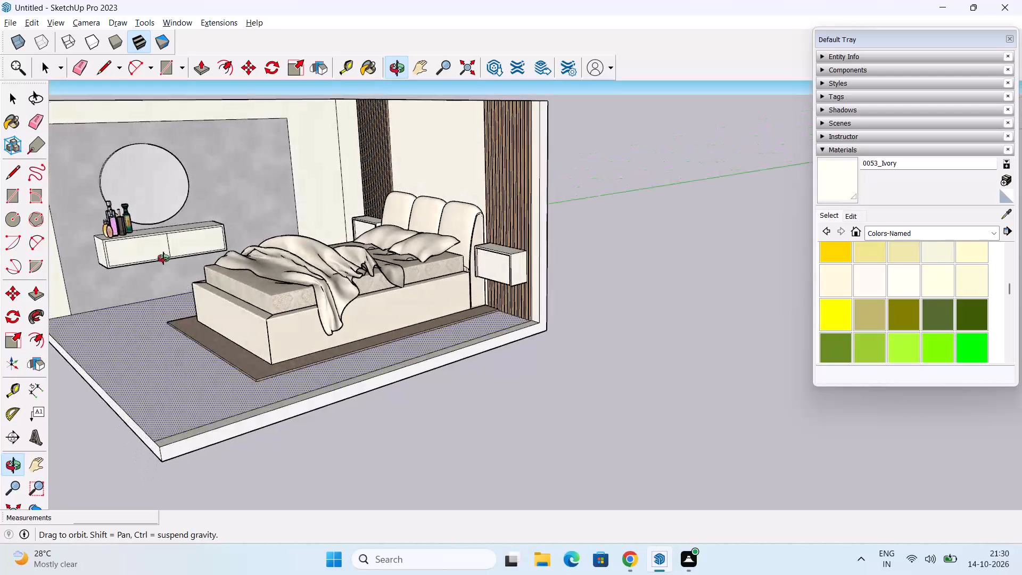
{"action": "middle_click_drag", "start_coordinate": [163, 258], "coordinate": [175, 336]}
{"action": "scroll", "coordinate": [172, 314], "scroll_direction": "down", "scroll_amount": 2}
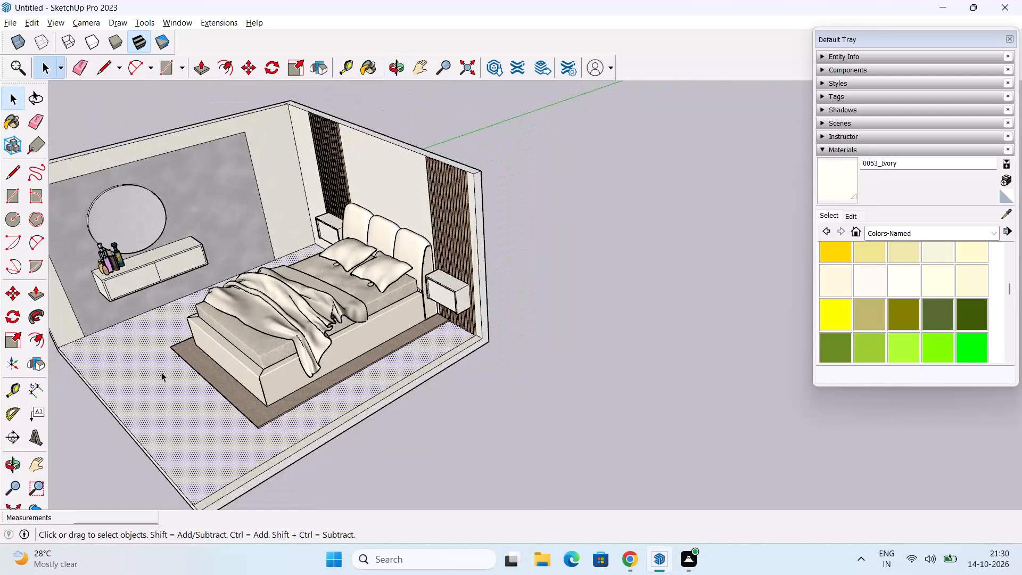
{"action": "middle_click_drag", "start_coordinate": [218, 405], "coordinate": [216, 368]}
{"action": "scroll", "coordinate": [211, 347], "scroll_direction": "down", "scroll_amount": 1}
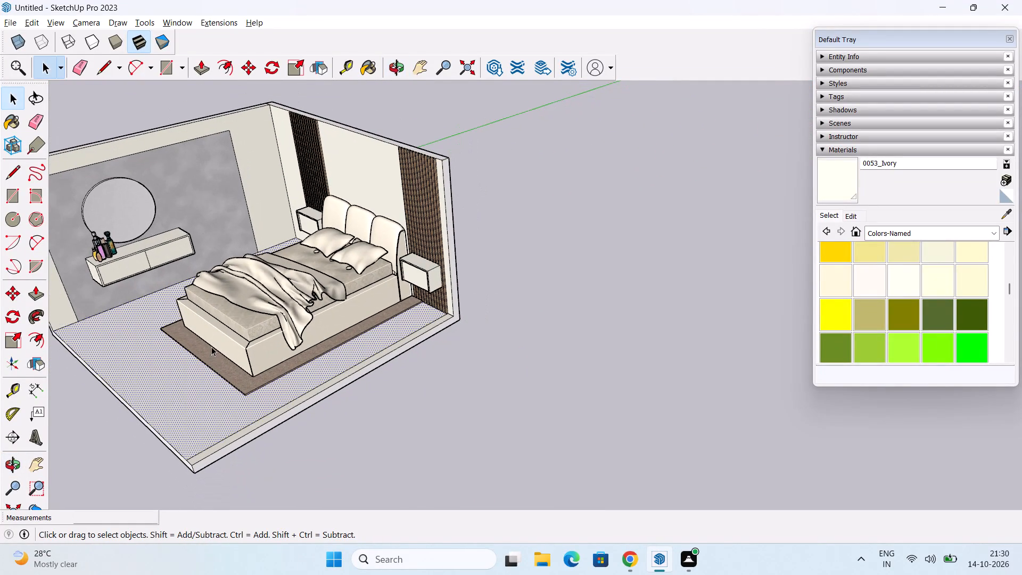
{"action": "middle_click_drag", "start_coordinate": [213, 345], "coordinate": [202, 396]}
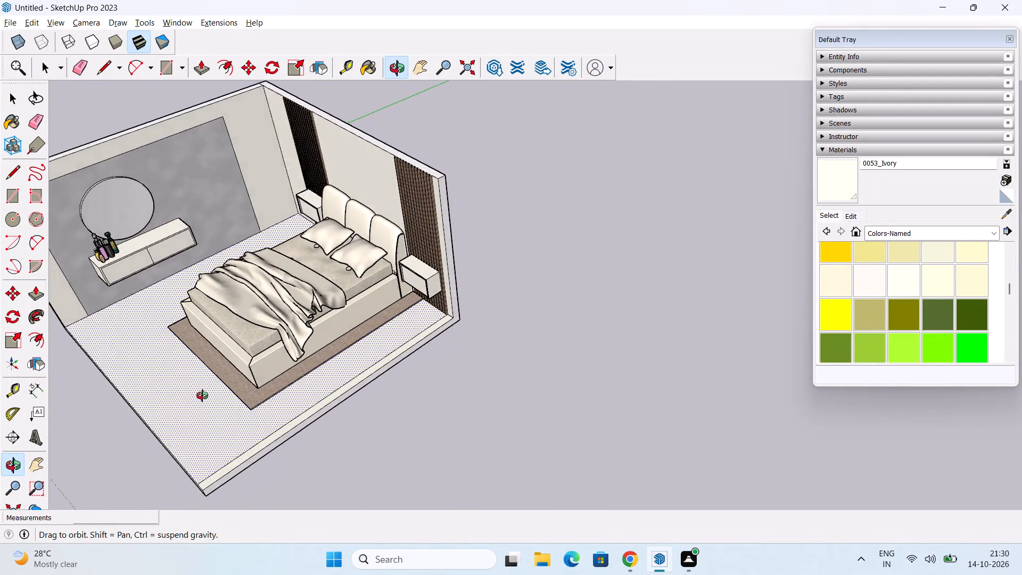
{"action": "middle_click_drag", "start_coordinate": [202, 396], "coordinate": [176, 376]}
{"action": "left_click", "coordinate": [351, 439]}
{"action": "middle_click_drag", "start_coordinate": [268, 382], "coordinate": [277, 379]}
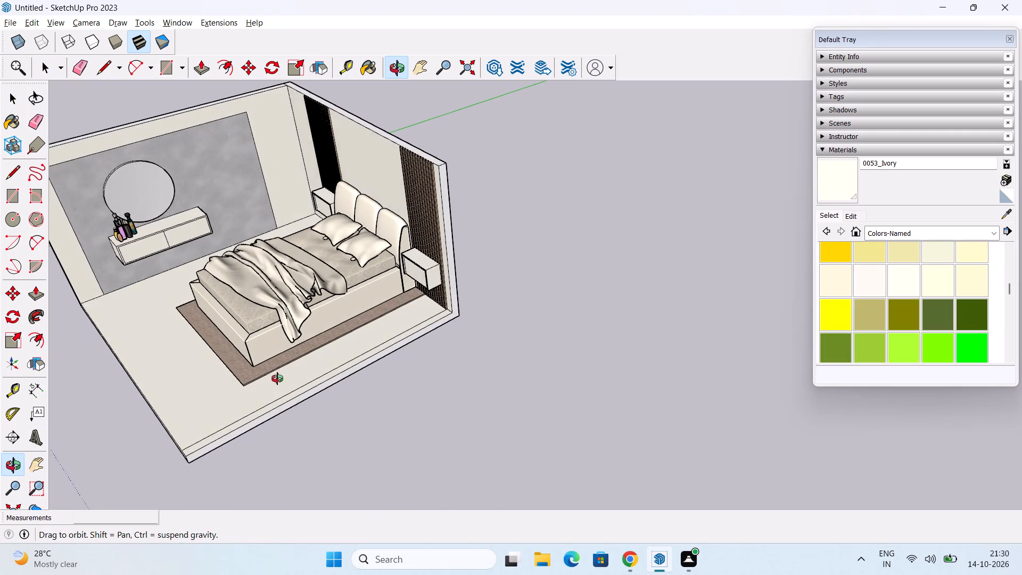
{"action": "middle_click_drag", "start_coordinate": [277, 379], "coordinate": [268, 363]}
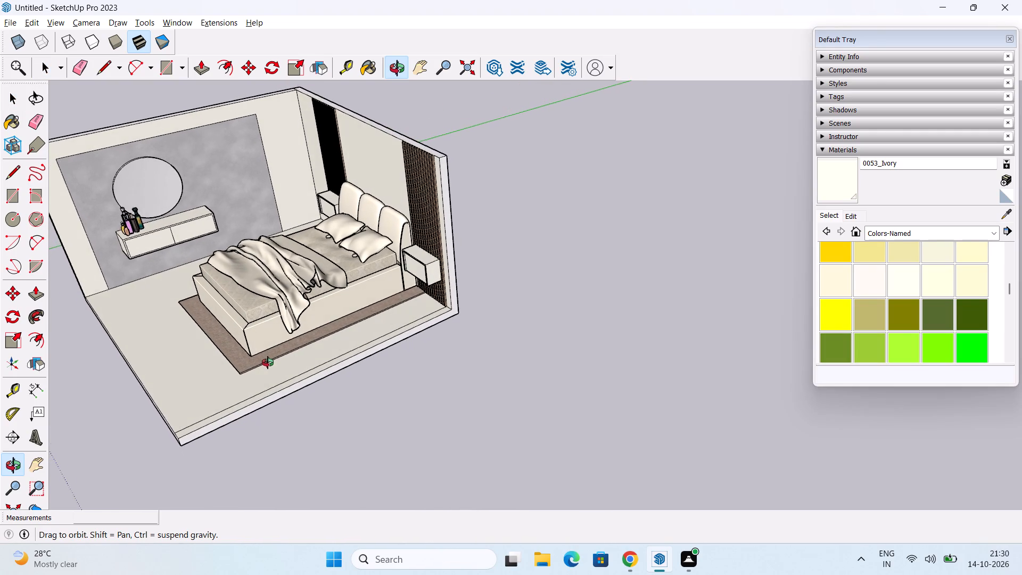
{"action": "middle_click_drag", "start_coordinate": [268, 363], "coordinate": [263, 365]}
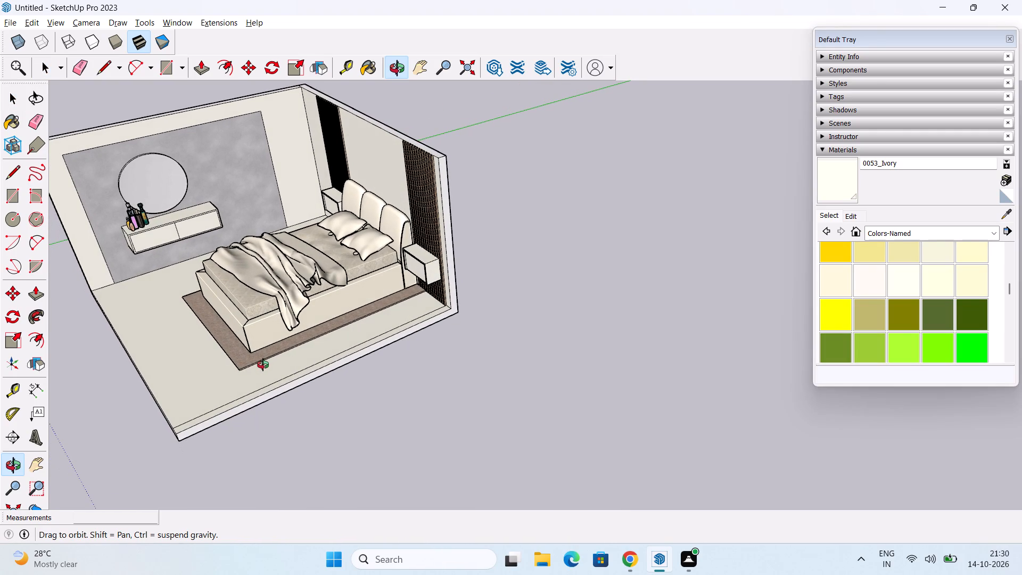
{"action": "middle_click_drag", "start_coordinate": [263, 365], "coordinate": [284, 360]}
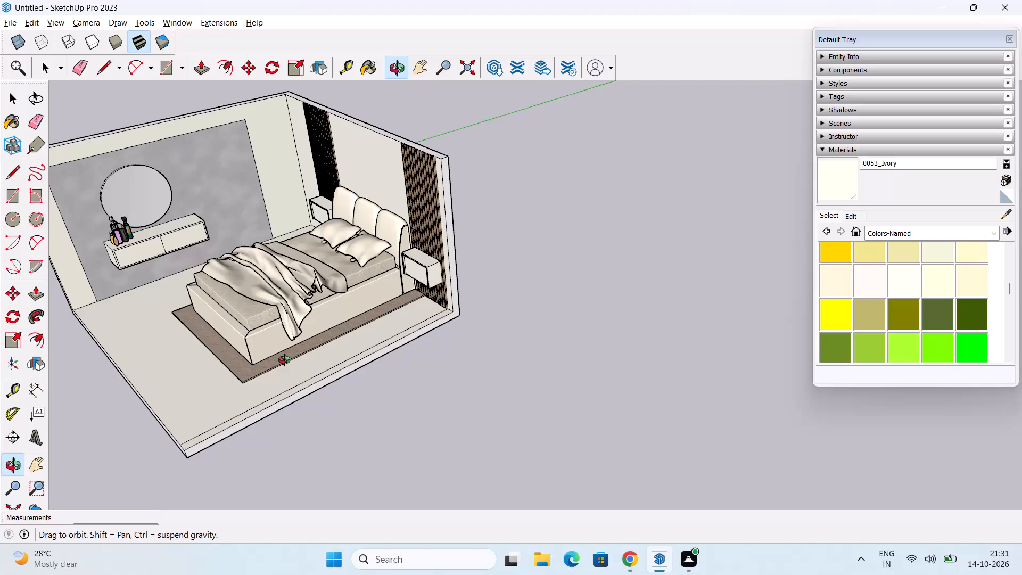
{"action": "middle_click_drag", "start_coordinate": [284, 360], "coordinate": [286, 348]}
{"action": "scroll", "coordinate": [292, 334], "scroll_direction": "down", "scroll_amount": 5}
{"action": "middle_click_drag", "start_coordinate": [241, 385], "coordinate": [254, 371]}
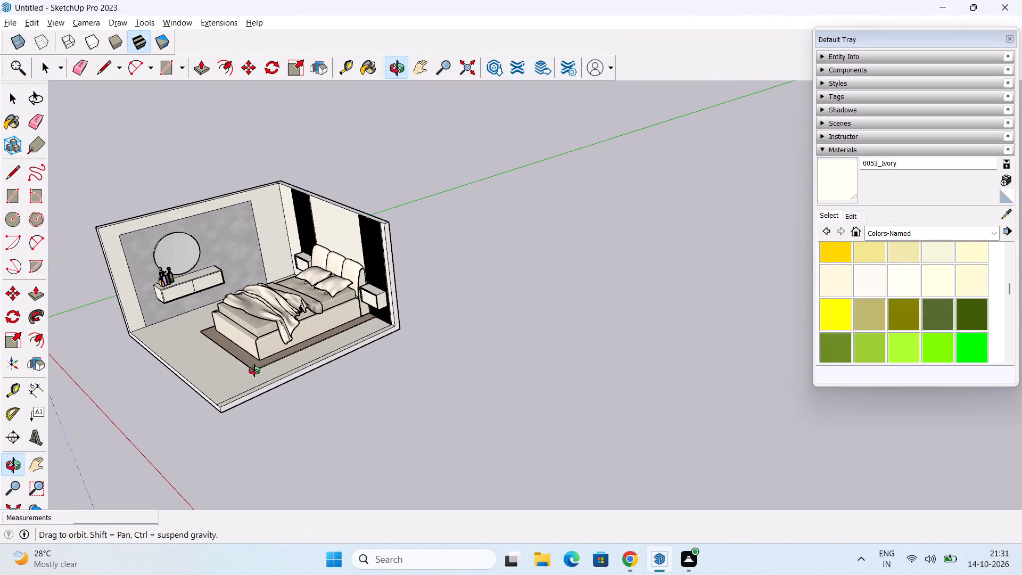
{"action": "middle_click_drag", "start_coordinate": [254, 371], "coordinate": [244, 374]}
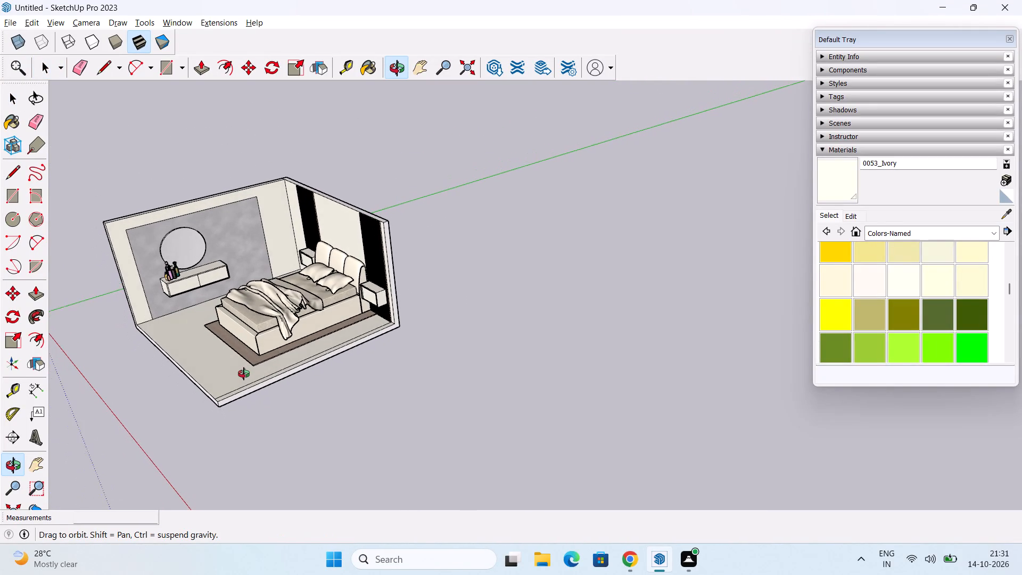
{"action": "middle_click_drag", "start_coordinate": [244, 374], "coordinate": [248, 371]}
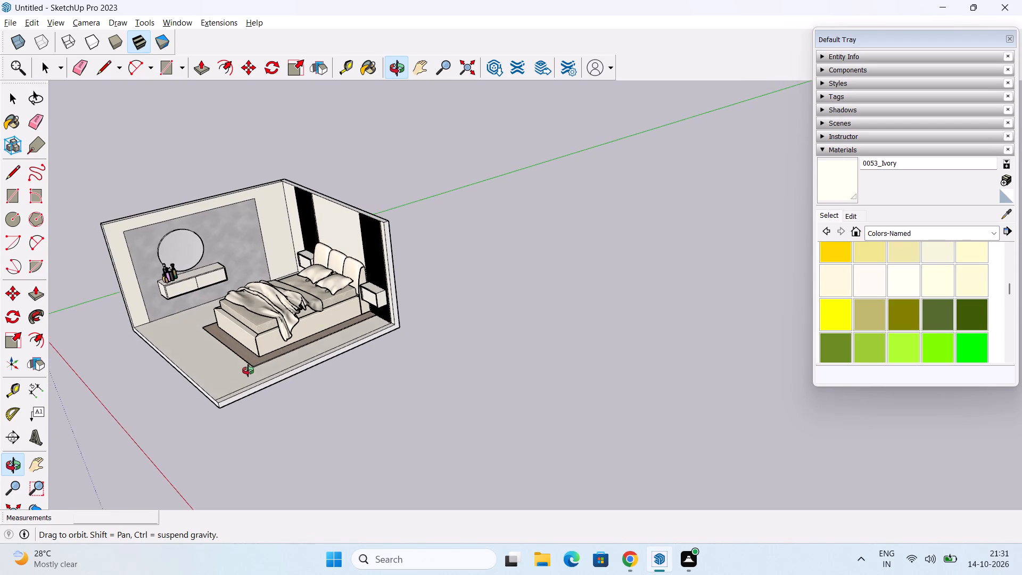
{"action": "middle_click_drag", "start_coordinate": [248, 371], "coordinate": [302, 408]}
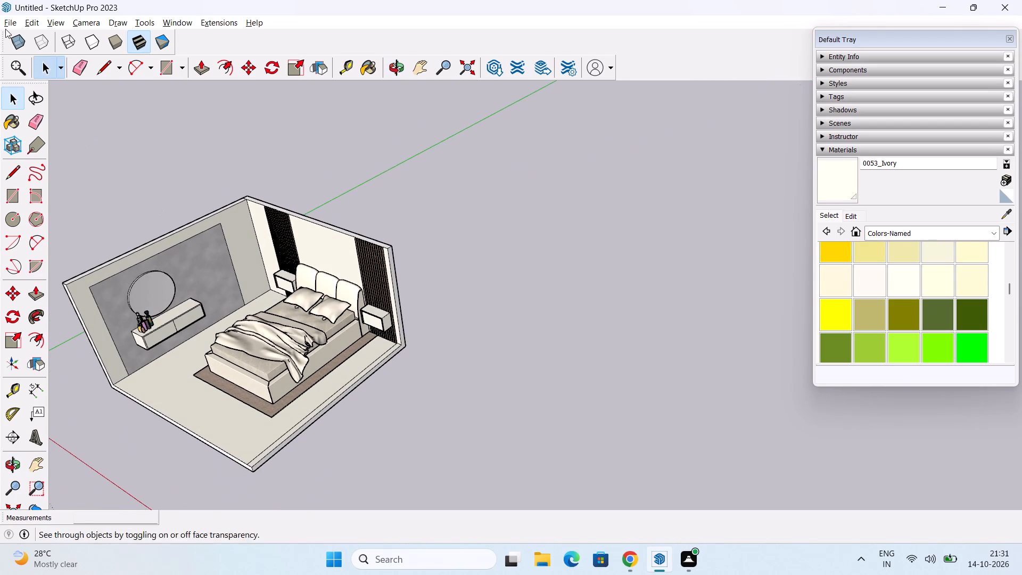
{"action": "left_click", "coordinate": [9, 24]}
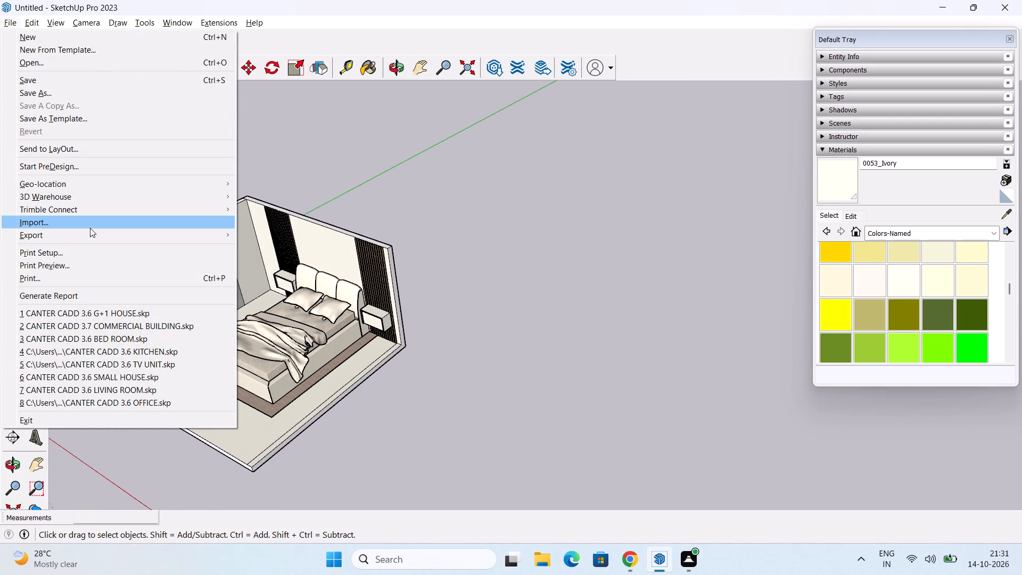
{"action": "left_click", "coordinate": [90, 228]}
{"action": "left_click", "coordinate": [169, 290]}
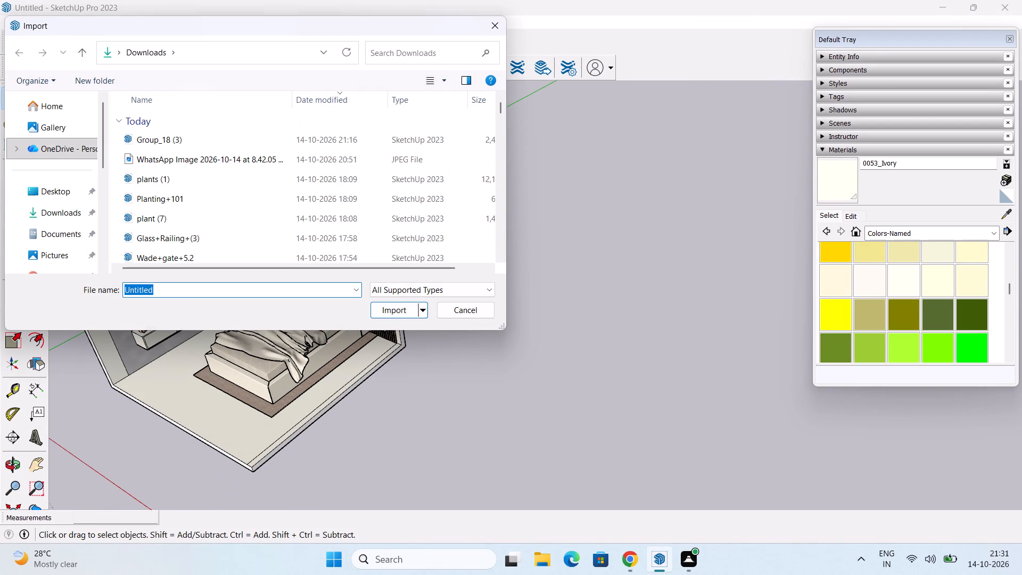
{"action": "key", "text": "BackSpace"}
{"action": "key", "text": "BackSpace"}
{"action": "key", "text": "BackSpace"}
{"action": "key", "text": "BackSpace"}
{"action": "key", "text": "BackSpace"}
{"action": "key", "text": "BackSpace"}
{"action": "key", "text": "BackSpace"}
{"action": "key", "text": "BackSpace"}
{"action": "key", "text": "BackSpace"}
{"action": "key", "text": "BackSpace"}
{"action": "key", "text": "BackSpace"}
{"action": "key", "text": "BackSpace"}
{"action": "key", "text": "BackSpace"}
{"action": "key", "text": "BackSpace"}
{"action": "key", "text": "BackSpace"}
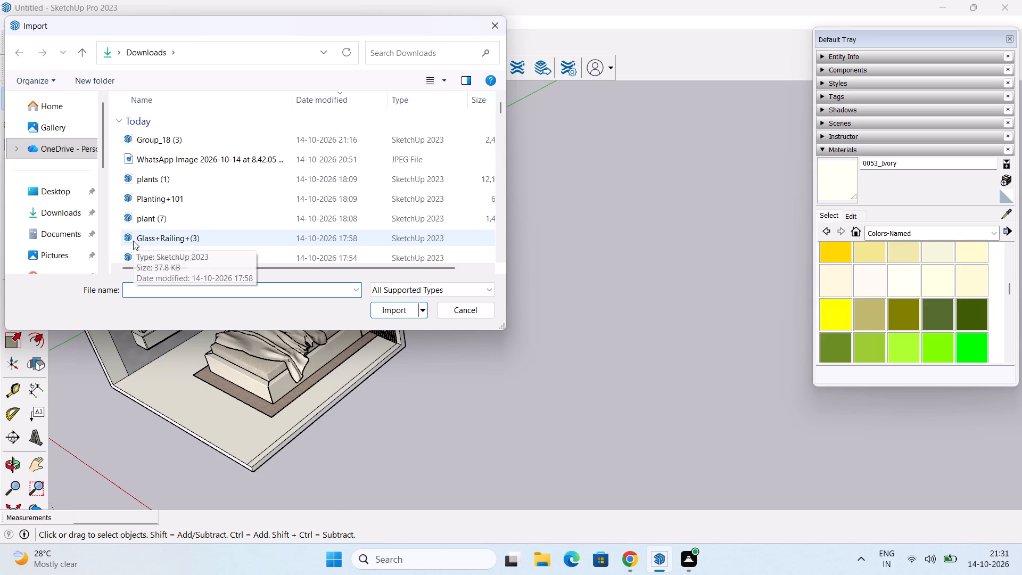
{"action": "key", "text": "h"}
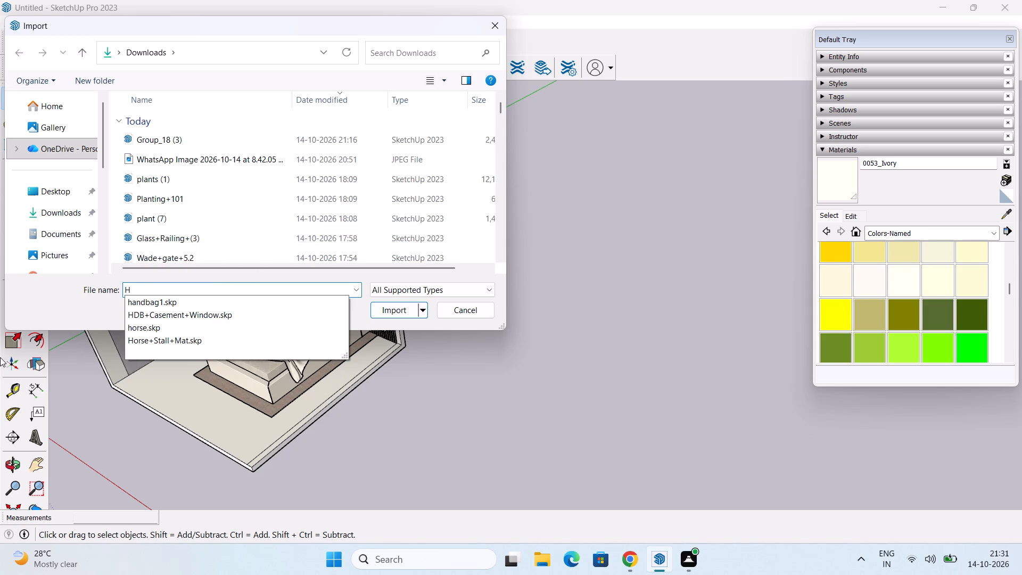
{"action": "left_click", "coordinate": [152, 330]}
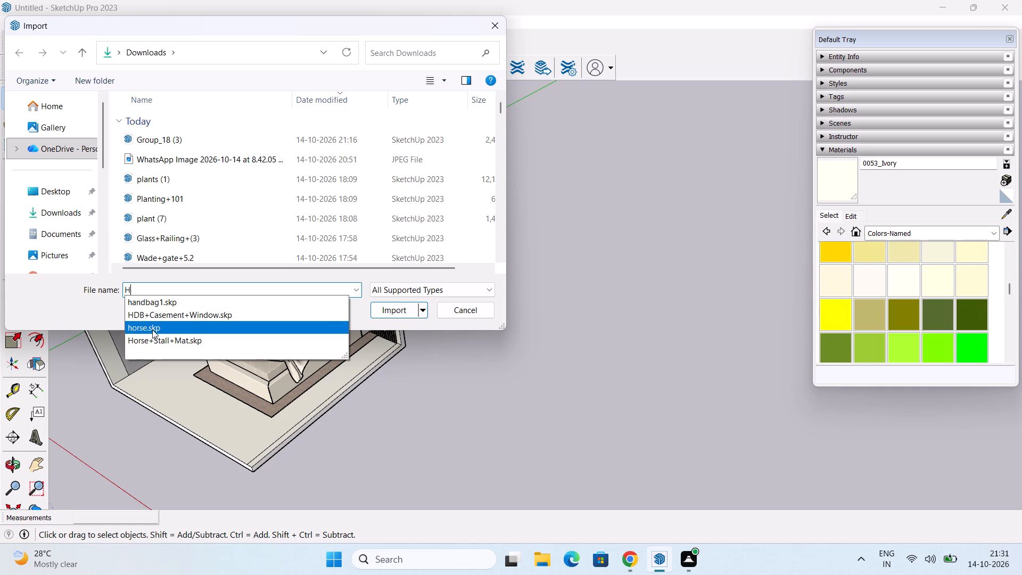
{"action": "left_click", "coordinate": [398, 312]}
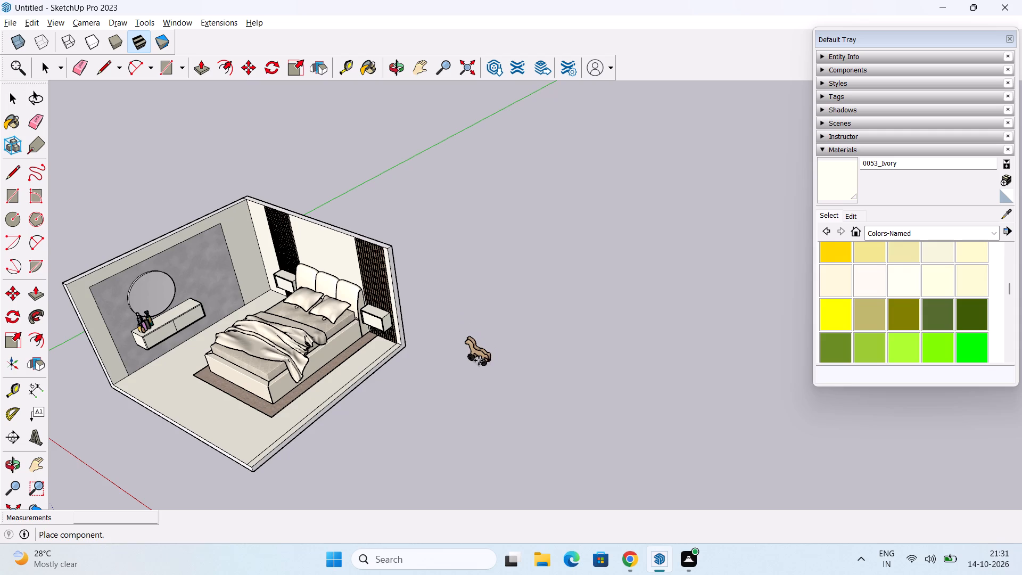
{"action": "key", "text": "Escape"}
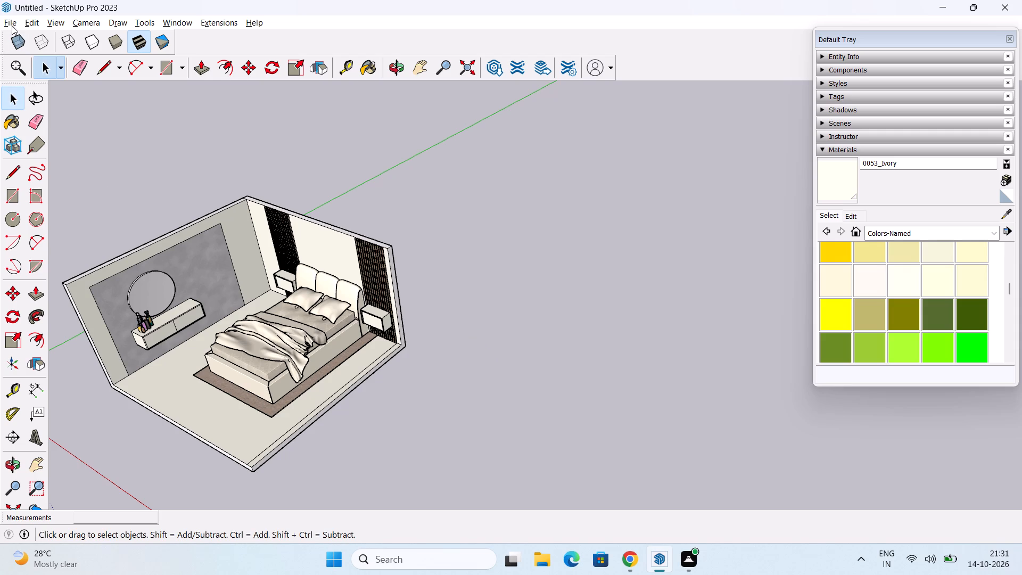
Import stool.skp from Downloads and place it on the floor between the wall cabinet and the foot of the bed.
{"action": "left_click", "coordinate": [11, 26]}
{"action": "left_click", "coordinate": [62, 223]}
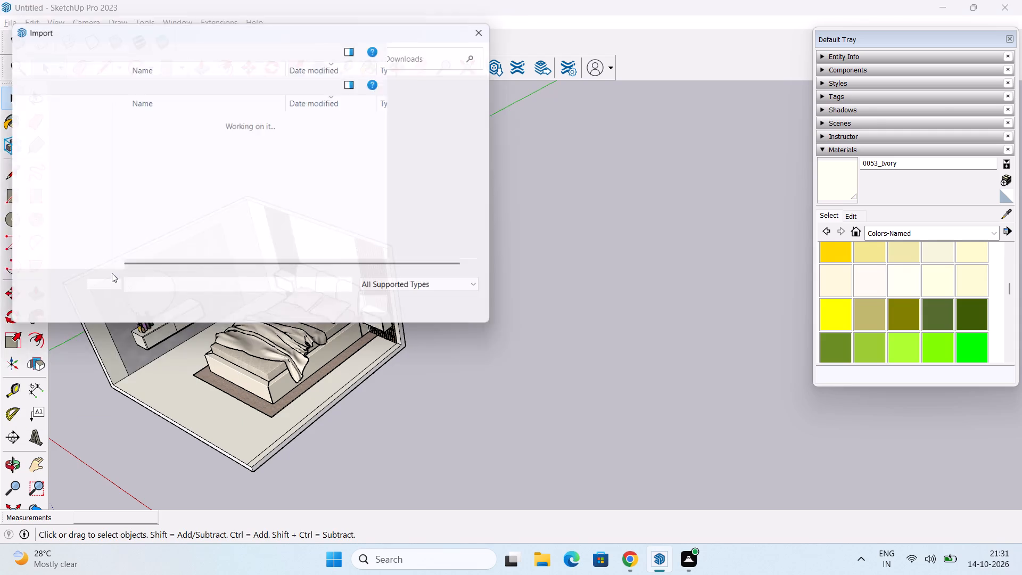
{"action": "key", "text": "BackSpace"}
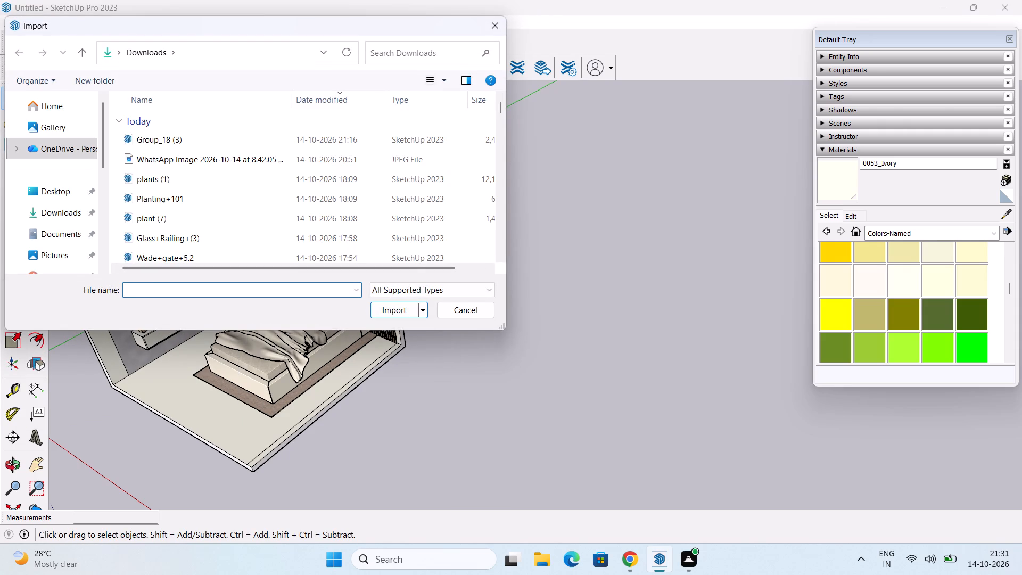
{"action": "key", "text": "s"}
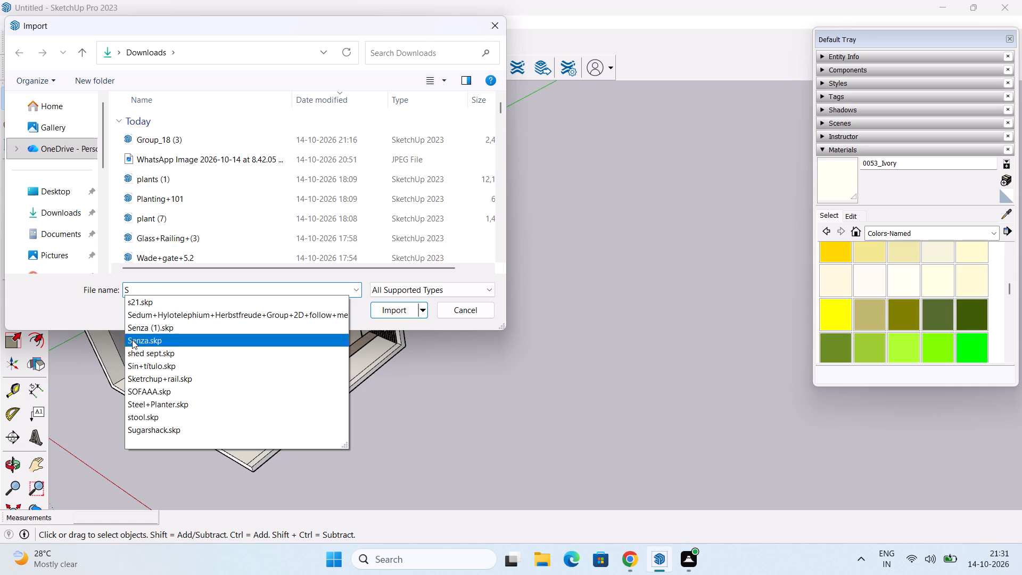
{"action": "left_click", "coordinate": [167, 417]}
{"action": "left_click", "coordinate": [389, 309]}
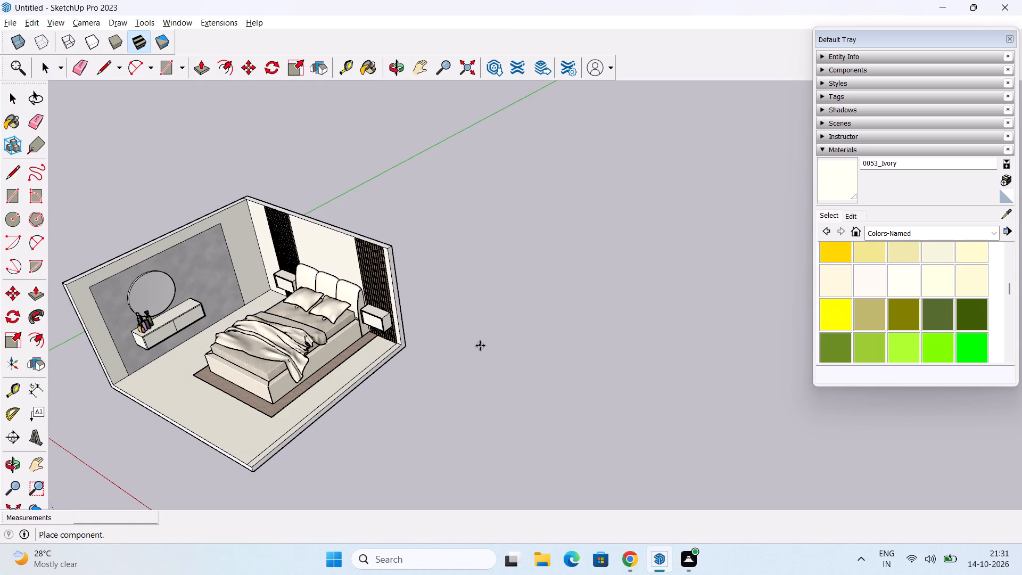
{"action": "scroll", "coordinate": [117, 378], "scroll_direction": "up", "scroll_amount": 4}
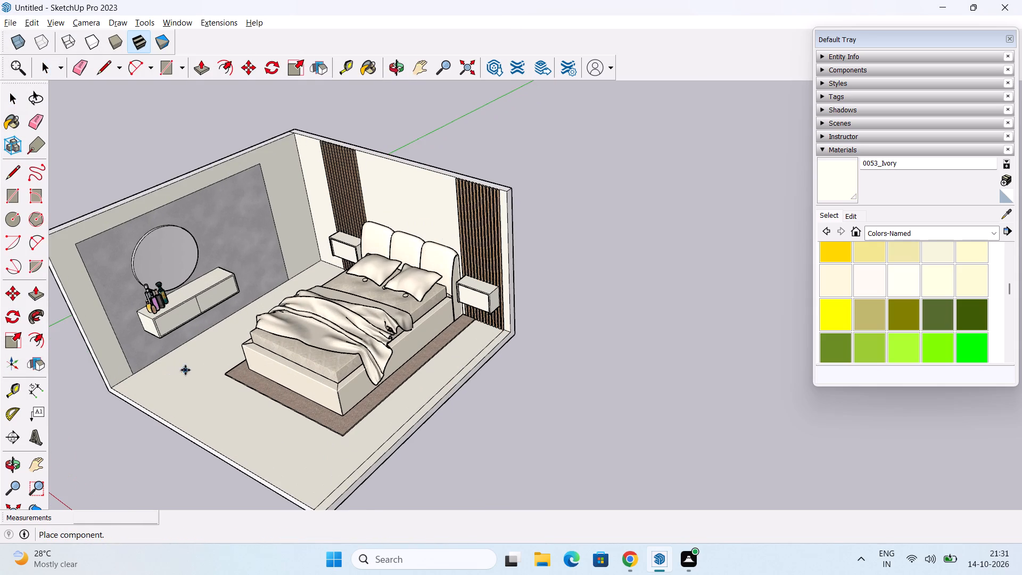
{"action": "scroll", "coordinate": [188, 360], "scroll_direction": "up", "scroll_amount": 1}
{"action": "left_click", "coordinate": [189, 359]}
Enlarge the tiny stool with Scale by about 9.17 in height and 14.73 along the red axis, and match its green-axis depth by eye.
{"action": "scroll", "coordinate": [179, 389], "scroll_direction": "up", "scroll_amount": 5}
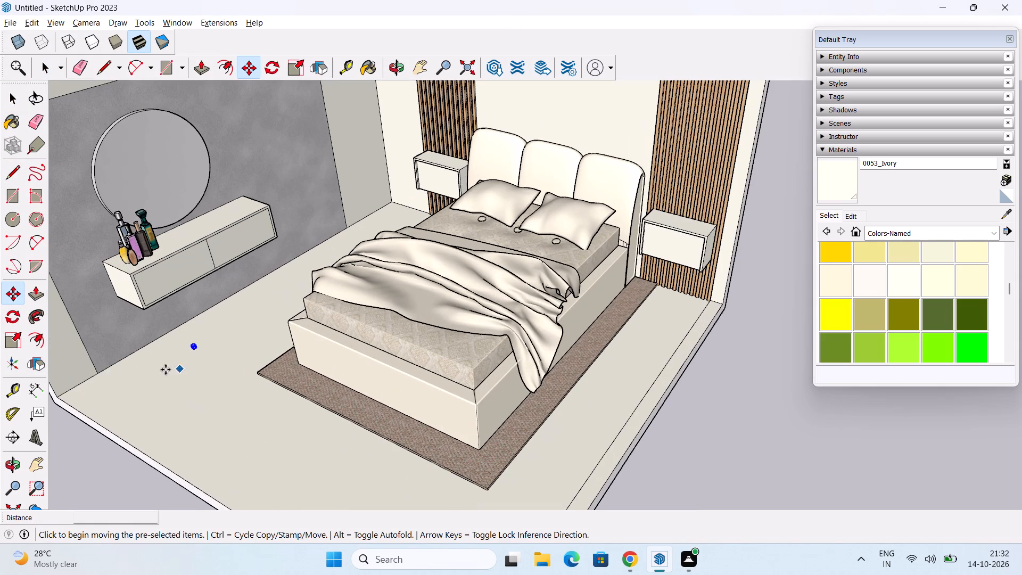
{"action": "left_click", "coordinate": [3, 340]}
{"action": "scroll", "coordinate": [208, 355], "scroll_direction": "up", "scroll_amount": 3}
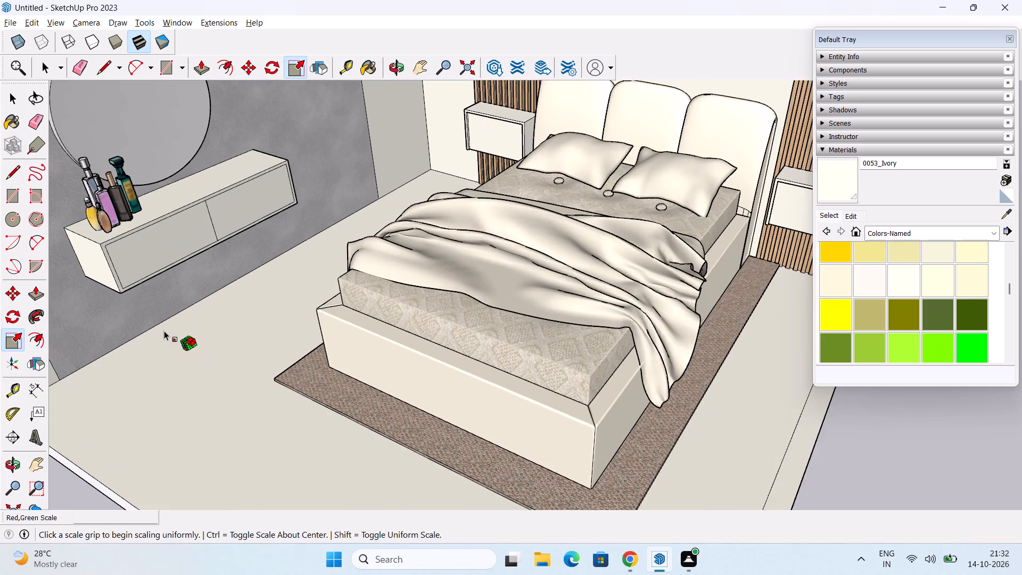
{"action": "scroll", "coordinate": [158, 328], "scroll_direction": "up", "scroll_amount": 12}
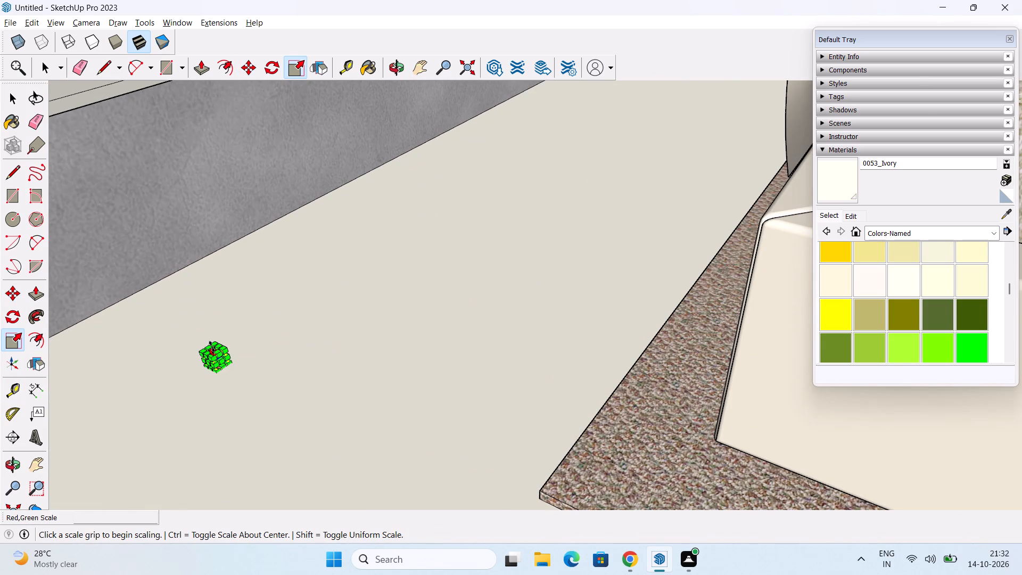
{"action": "left_click_drag", "start_coordinate": [212, 347], "coordinate": [203, 284]}
{"action": "middle_click_drag", "start_coordinate": [232, 344], "coordinate": [217, 330]}
{"action": "scroll", "coordinate": [227, 379], "scroll_direction": "up", "scroll_amount": 3}
{"action": "middle_click_drag", "start_coordinate": [227, 379], "coordinate": [220, 234]}
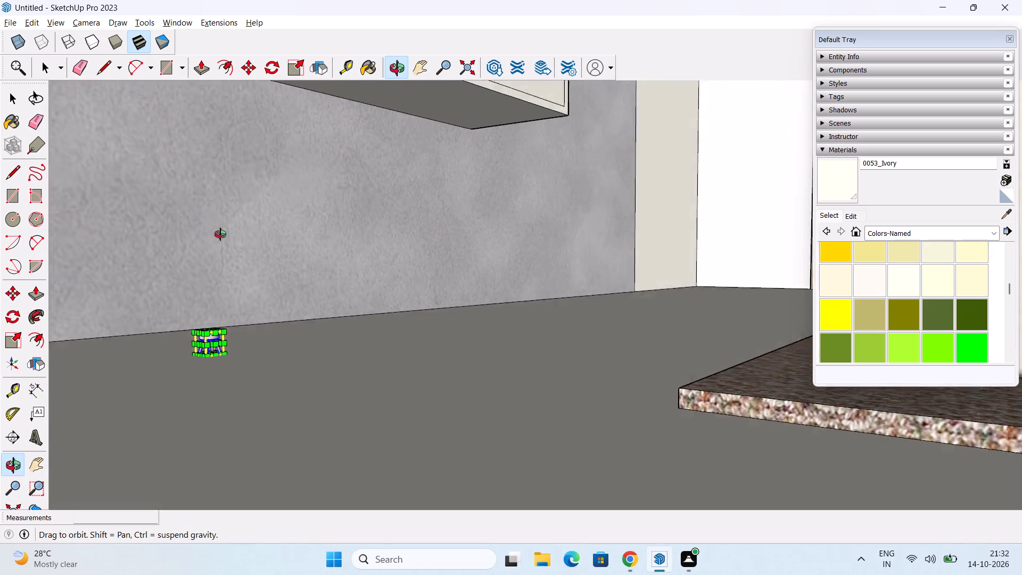
{"action": "middle_click_drag", "start_coordinate": [220, 234], "coordinate": [238, 367]}
{"action": "scroll", "coordinate": [234, 360], "scroll_direction": "up", "scroll_amount": 2}
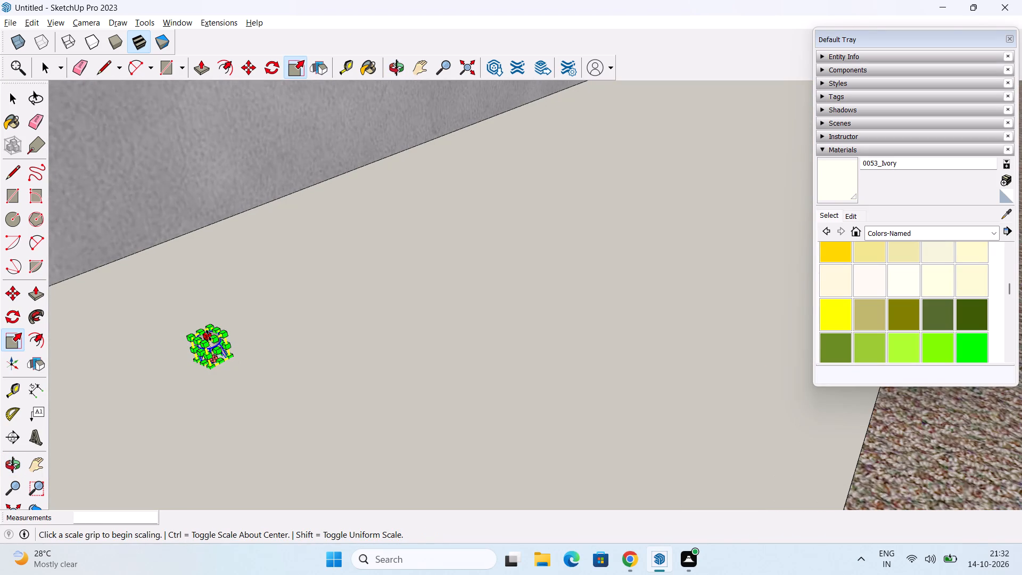
{"action": "left_click_drag", "start_coordinate": [209, 335], "coordinate": [143, 111]}
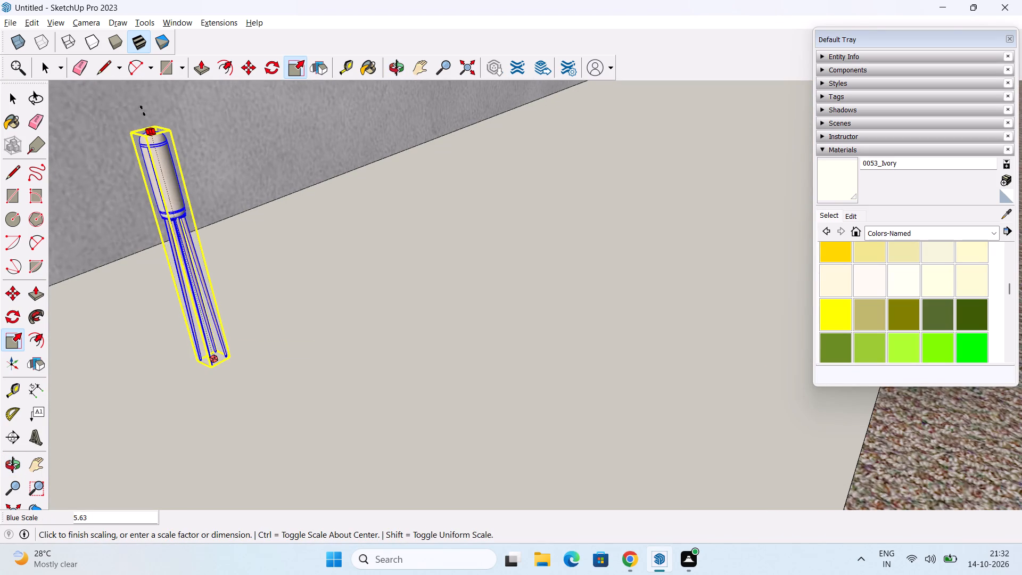
{"action": "left_click_drag", "start_coordinate": [143, 111], "coordinate": [142, 110]}
{"action": "left_click_drag", "start_coordinate": [191, 248], "coordinate": [196, 254]}
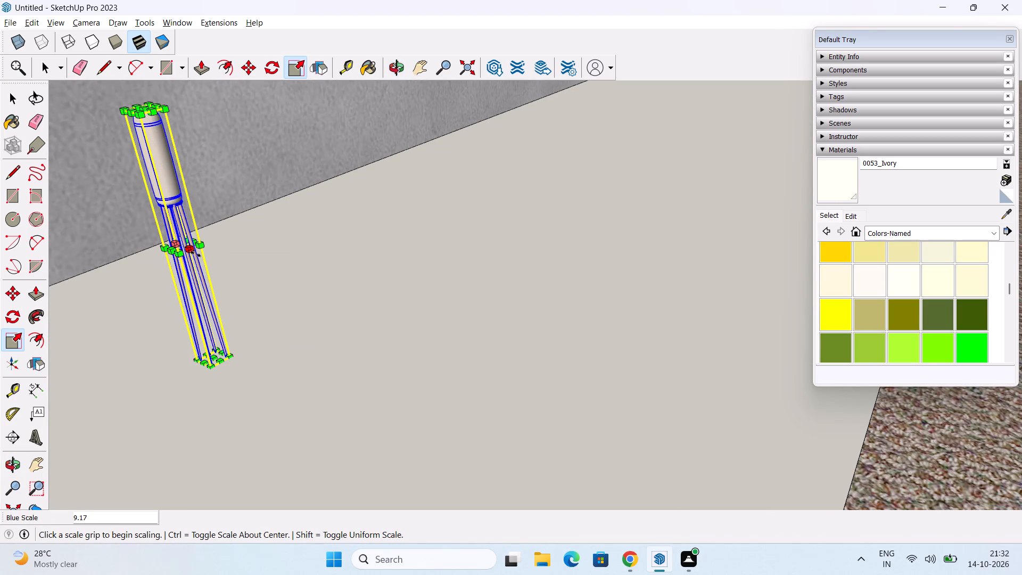
{"action": "left_click_drag", "start_coordinate": [196, 254], "coordinate": [444, 431]}
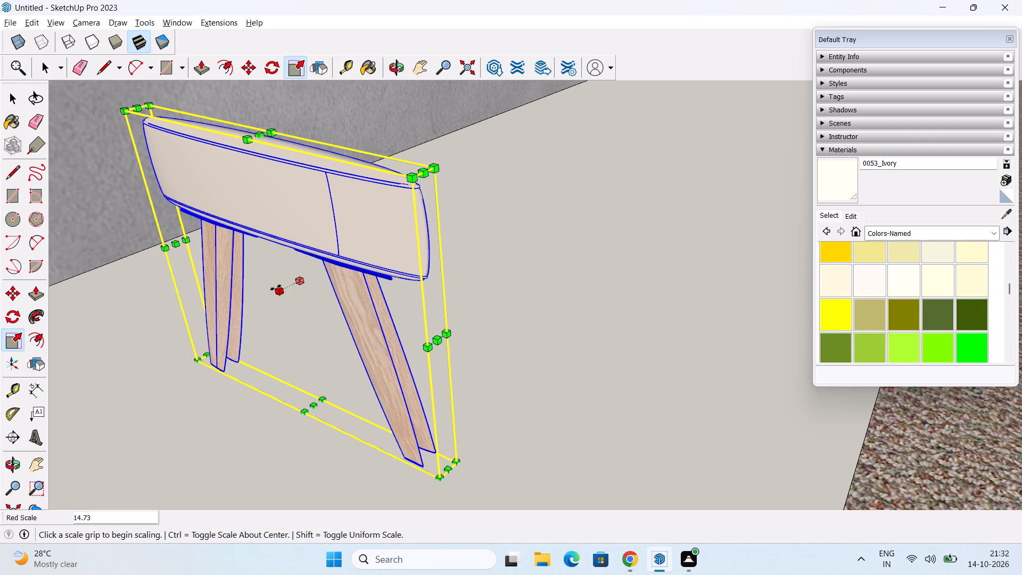
{"action": "left_click_drag", "start_coordinate": [276, 287], "coordinate": [90, 492]}
Enlarge the stool further along the red axis, by about 2.13 along the green axis, and in height to suit the bed and cabinet.
{"action": "scroll", "coordinate": [116, 405], "scroll_direction": "down", "scroll_amount": 3}
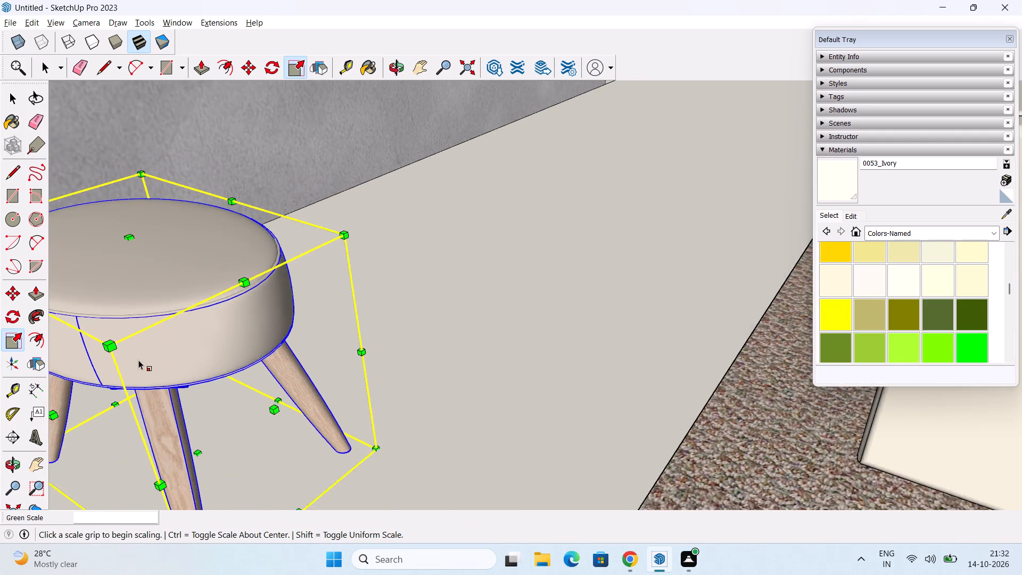
{"action": "scroll", "coordinate": [138, 360], "scroll_direction": "down", "scroll_amount": 10}
{"action": "middle_click_drag", "start_coordinate": [149, 388], "coordinate": [236, 308]}
{"action": "scroll", "coordinate": [241, 307], "scroll_direction": "down", "scroll_amount": 2}
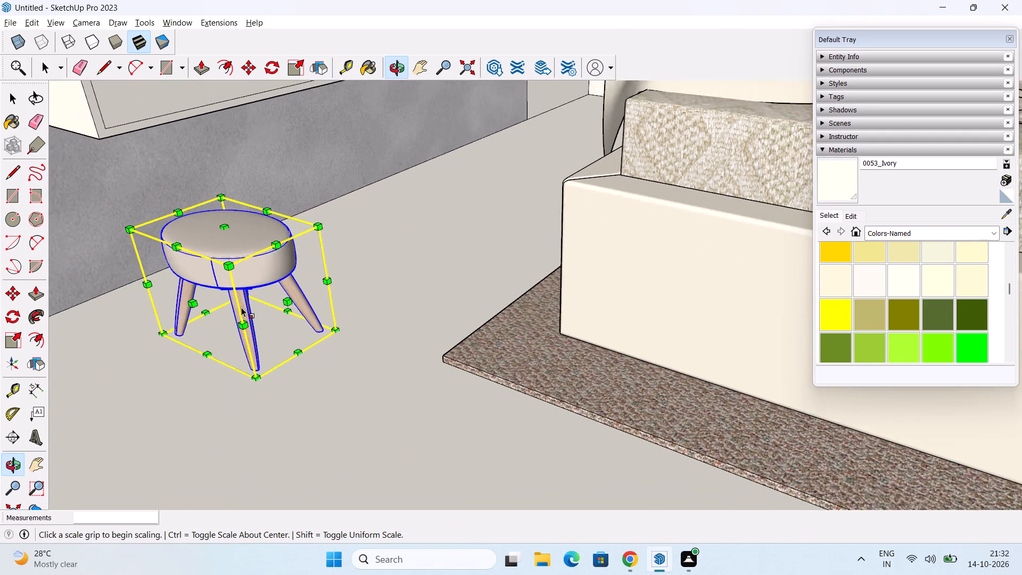
{"action": "scroll", "coordinate": [241, 307], "scroll_direction": "down", "scroll_amount": 1}
{"action": "middle_click_drag", "start_coordinate": [241, 307], "coordinate": [274, 287], "text": "shift"}
{"action": "left_click_drag", "start_coordinate": [314, 286], "coordinate": [348, 298]}
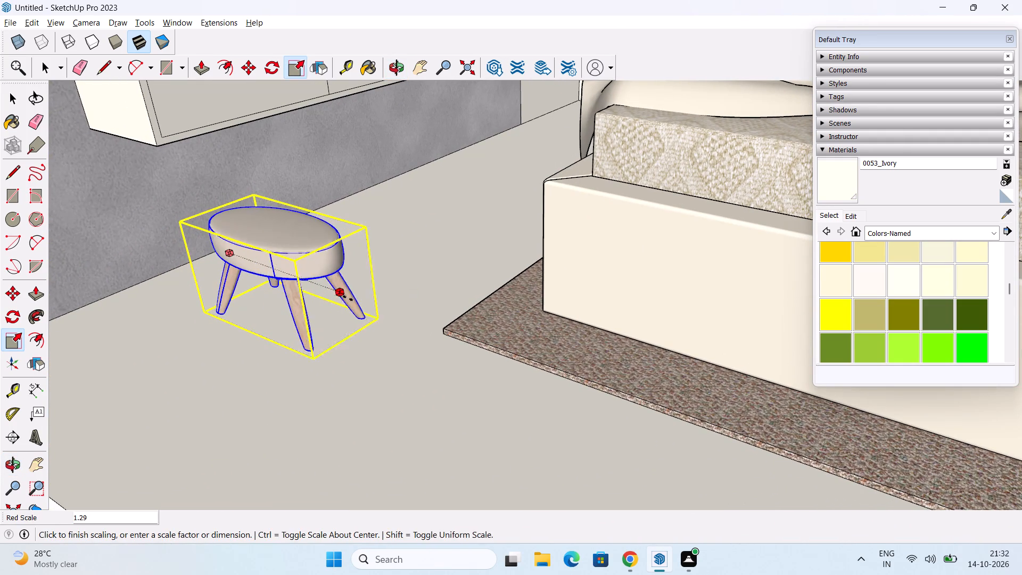
{"action": "left_click_drag", "start_coordinate": [348, 298], "coordinate": [374, 307]}
{"action": "left_click_drag", "start_coordinate": [258, 293], "coordinate": [207, 333]}
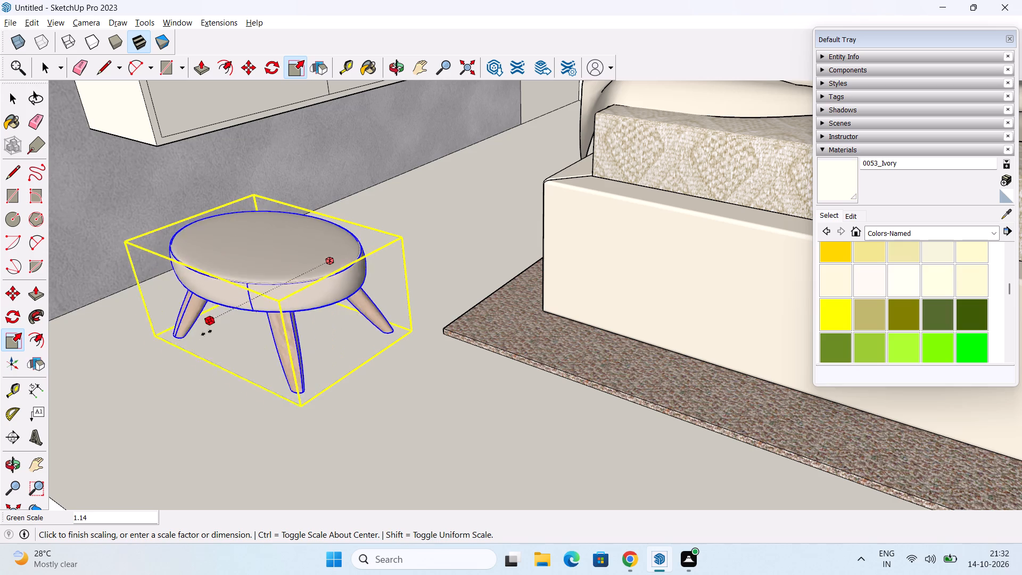
{"action": "left_click_drag", "start_coordinate": [207, 333], "coordinate": [202, 368]}
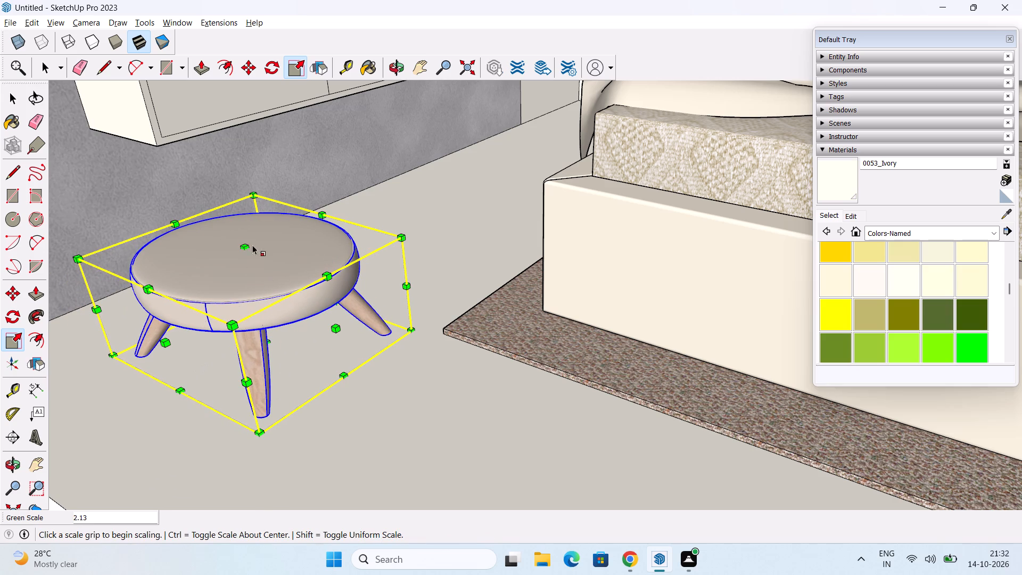
{"action": "left_click_drag", "start_coordinate": [245, 248], "coordinate": [252, 178]}
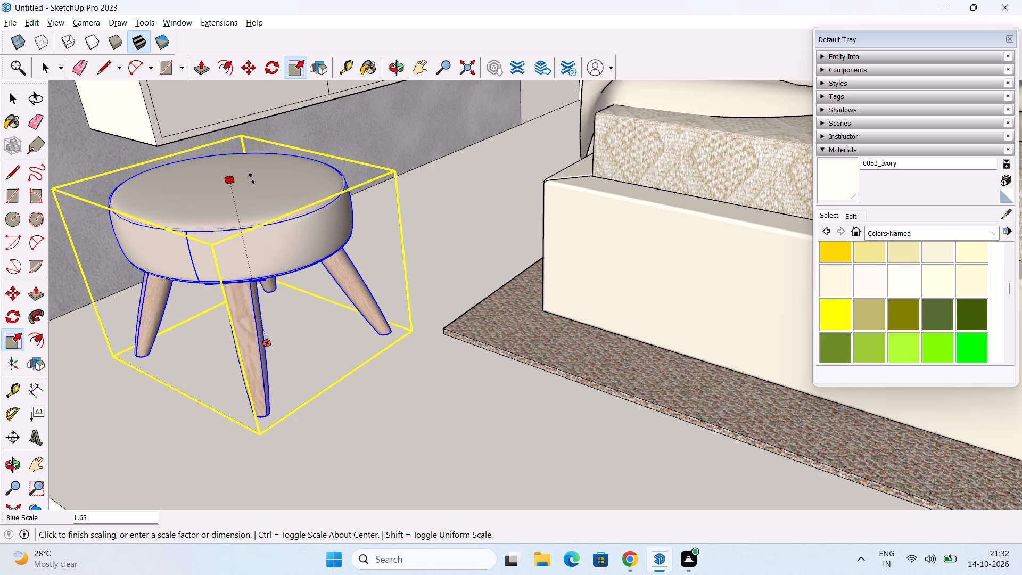
{"action": "left_click_drag", "start_coordinate": [252, 178], "coordinate": [252, 171]}
{"action": "scroll", "coordinate": [256, 180], "scroll_direction": "down", "scroll_amount": 7}
{"action": "key", "text": "space"}
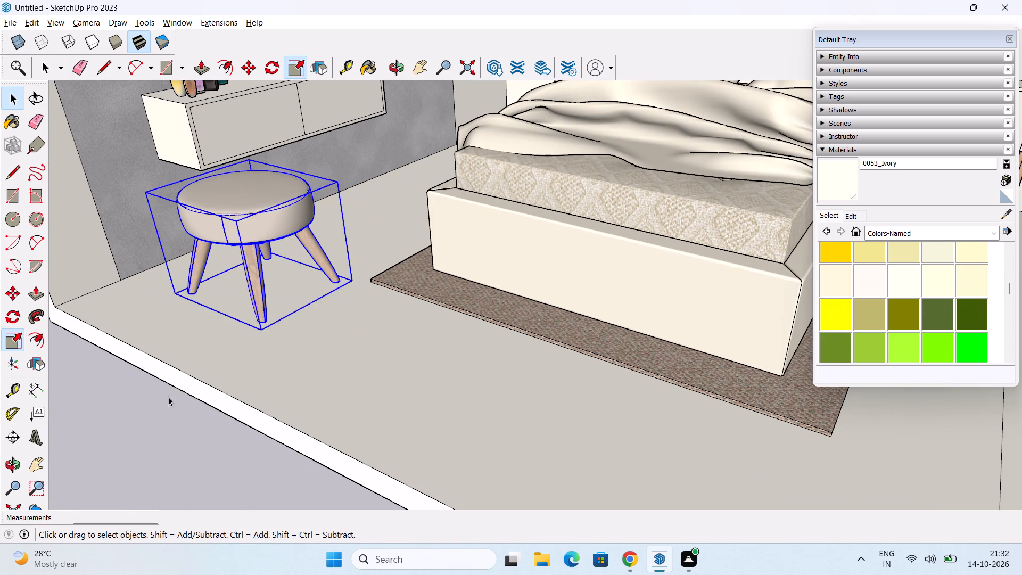
{"action": "left_click", "coordinate": [151, 410]}
Move the stool about 2' 6" across the floor toward the headboard wall, in front of the middle of the wall cabinet.
{"action": "scroll", "coordinate": [212, 295], "scroll_direction": "down", "scroll_amount": 3}
{"action": "middle_click_drag", "start_coordinate": [216, 305], "coordinate": [319, 223]}
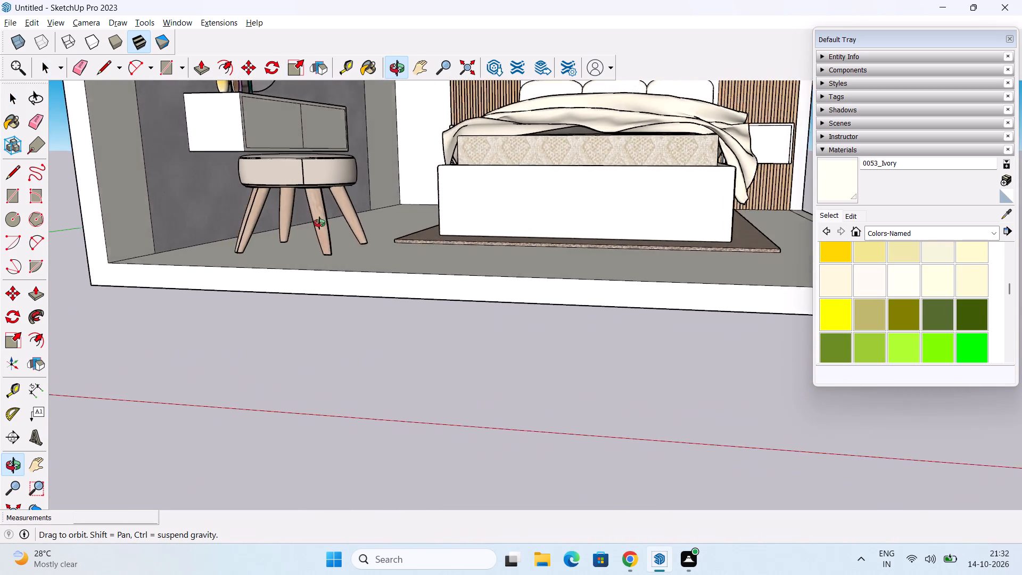
{"action": "middle_click_drag", "start_coordinate": [319, 223], "coordinate": [211, 373]}
{"action": "middle_click_drag", "start_coordinate": [246, 315], "coordinate": [211, 327]}
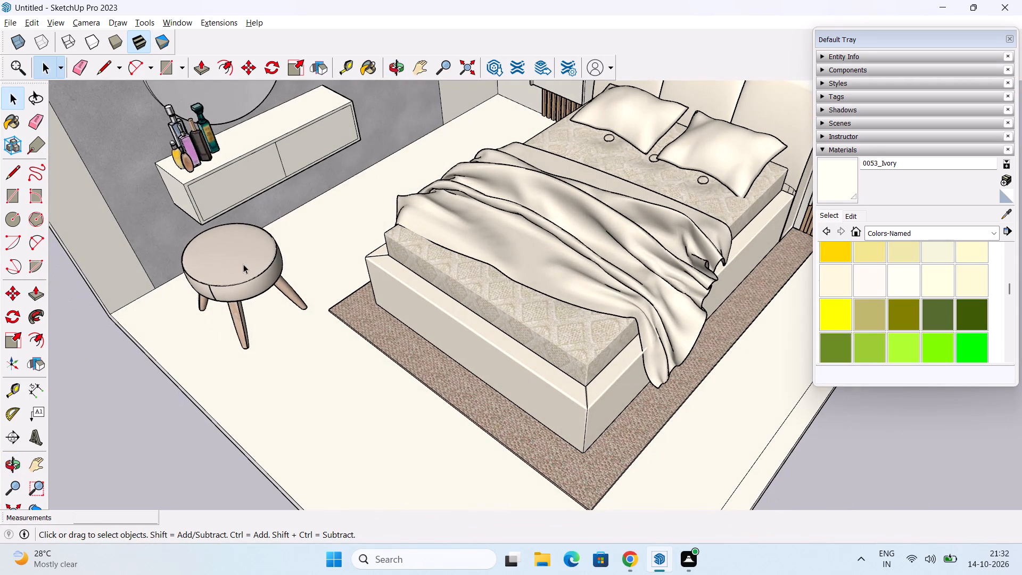
{"action": "left_click", "coordinate": [243, 263]}
{"action": "key", "text": "m"}
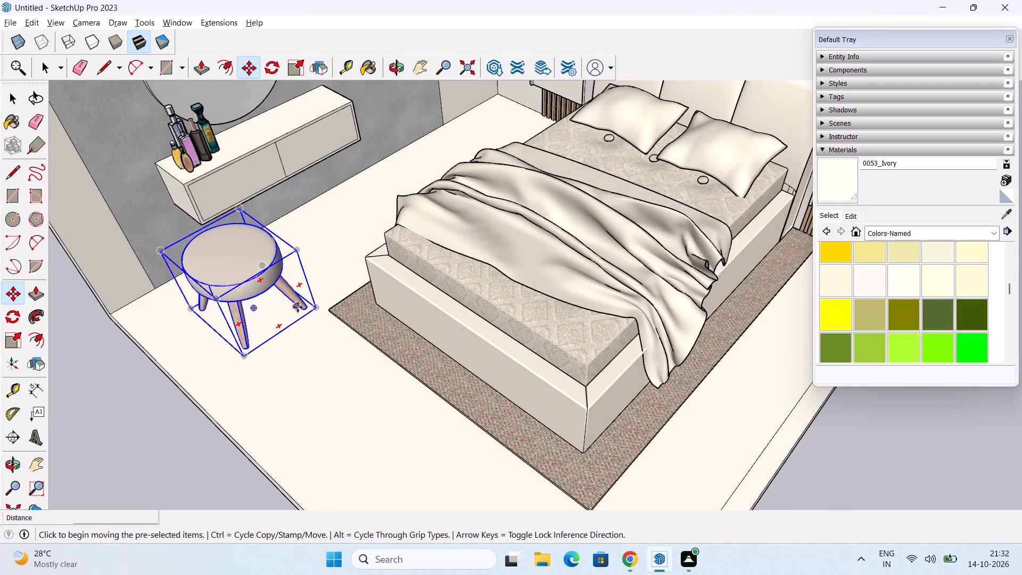
{"action": "left_click", "coordinate": [299, 308]}
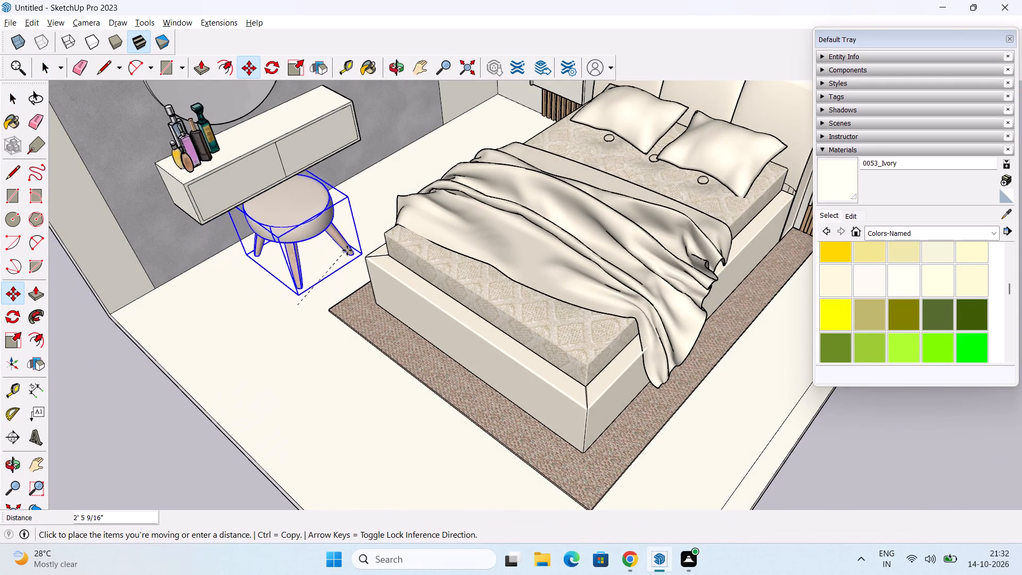
{"action": "left_click", "coordinate": [357, 248]}
Scale the stool's height by about 0.95 so its seat sits lower relative to the wall cabinet.
{"action": "middle_click_drag", "start_coordinate": [312, 321], "coordinate": [315, 260]}
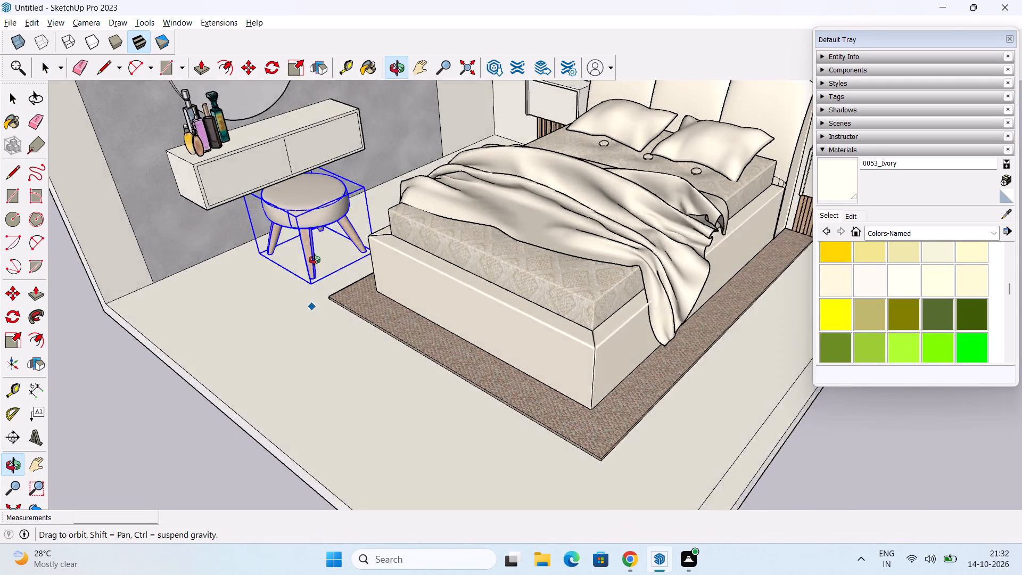
{"action": "middle_click_drag", "start_coordinate": [315, 260], "coordinate": [466, 143]}
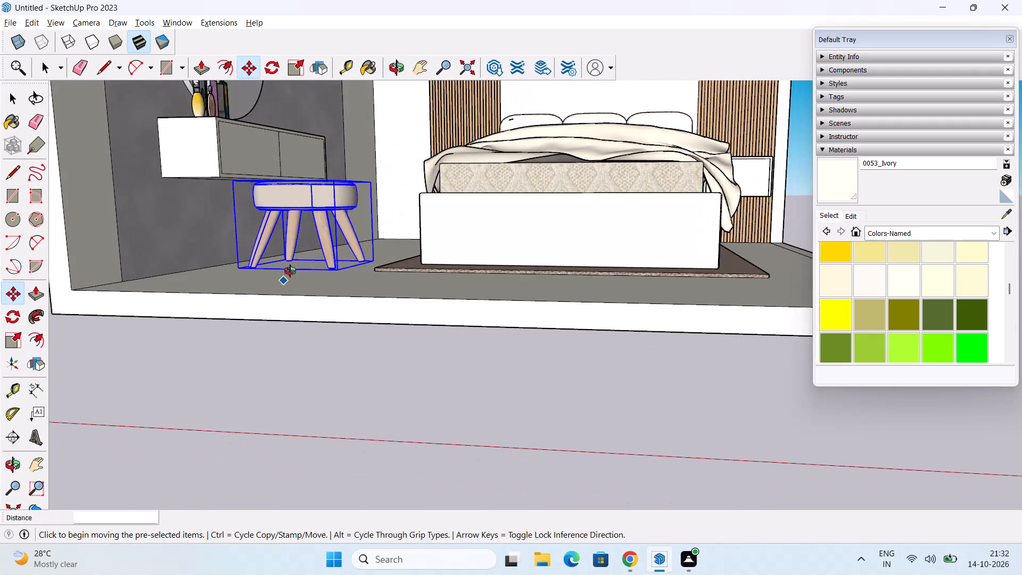
{"action": "middle_click_drag", "start_coordinate": [290, 271], "coordinate": [316, 300]}
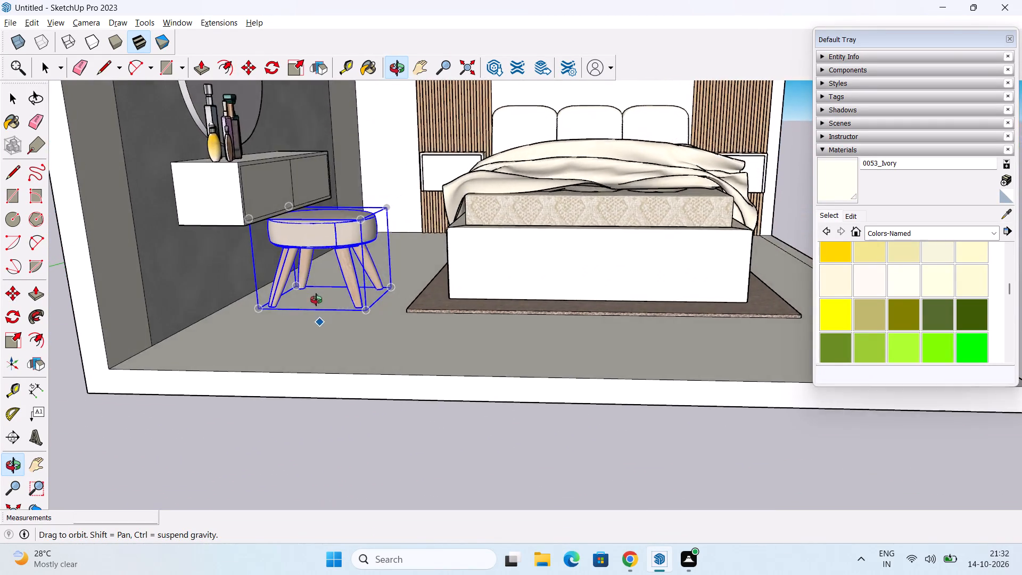
{"action": "middle_click_drag", "start_coordinate": [316, 300], "coordinate": [273, 318]}
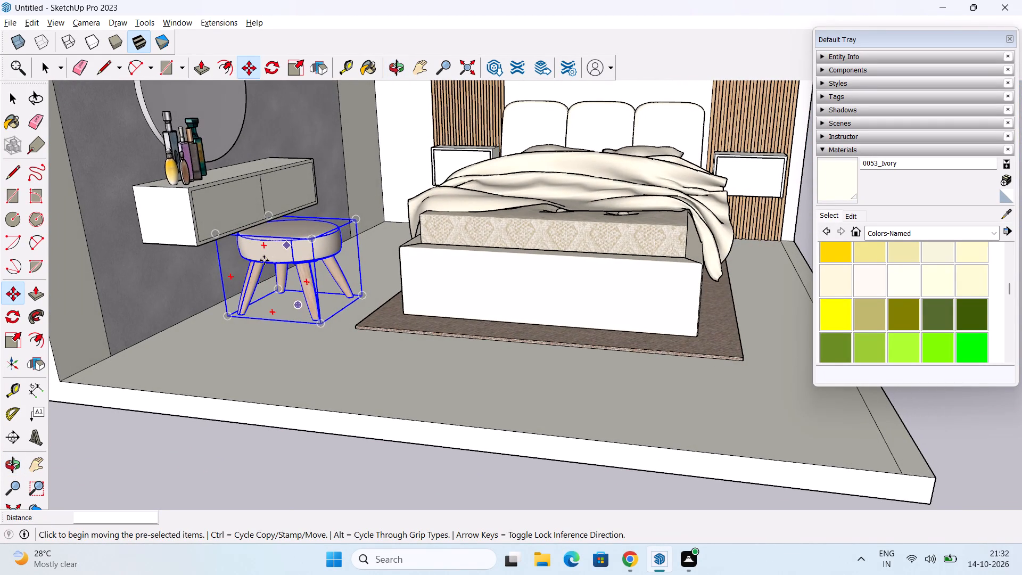
{"action": "left_click", "coordinate": [15, 344]}
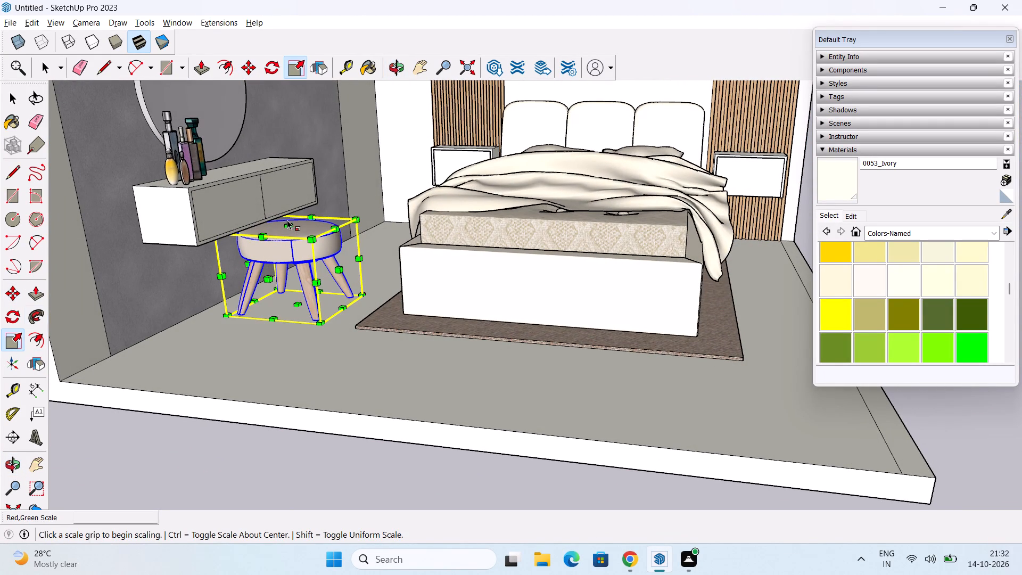
{"action": "left_click", "coordinate": [286, 228]}
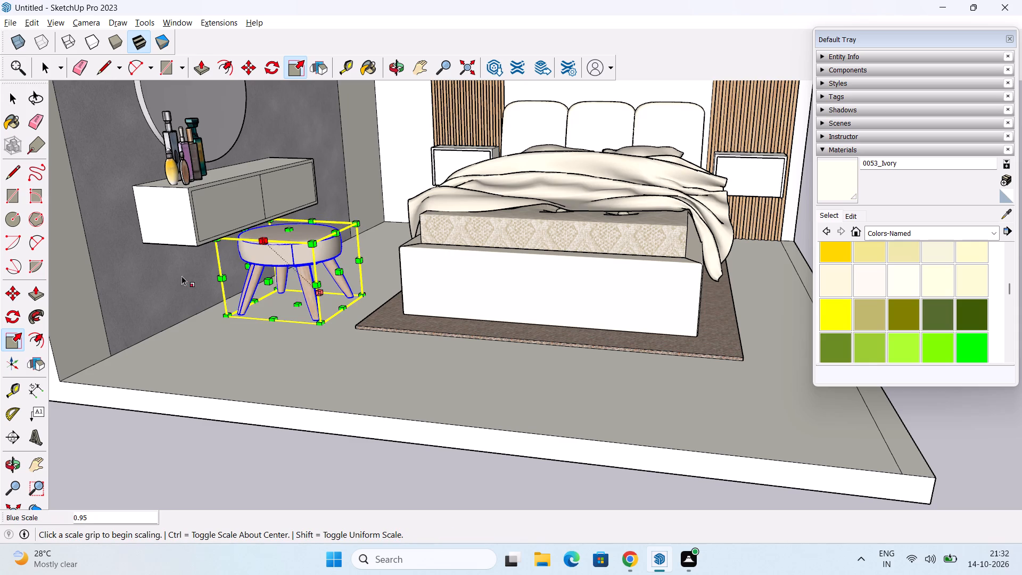
{"action": "key", "text": "space"}
{"action": "left_click", "coordinate": [84, 445]}
Scale the stool slightly narrower by pulling in its bed-facing side.
{"action": "scroll", "coordinate": [159, 352], "scroll_direction": "down", "scroll_amount": 2}
{"action": "middle_click_drag", "start_coordinate": [144, 356], "coordinate": [63, 409]}
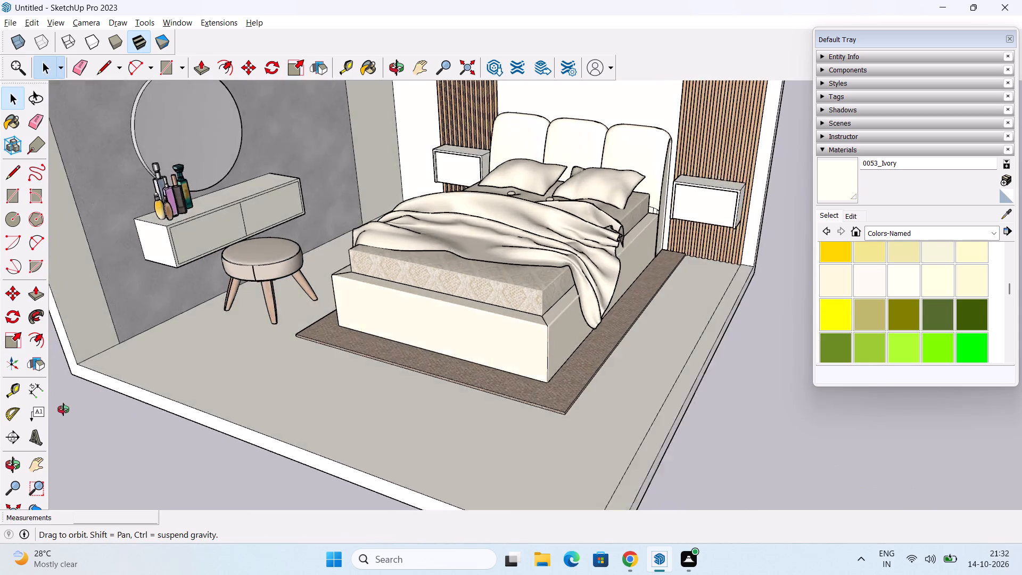
{"action": "middle_click_drag", "start_coordinate": [63, 409], "coordinate": [246, 333]}
{"action": "scroll", "coordinate": [274, 294], "scroll_direction": "up", "scroll_amount": 3}
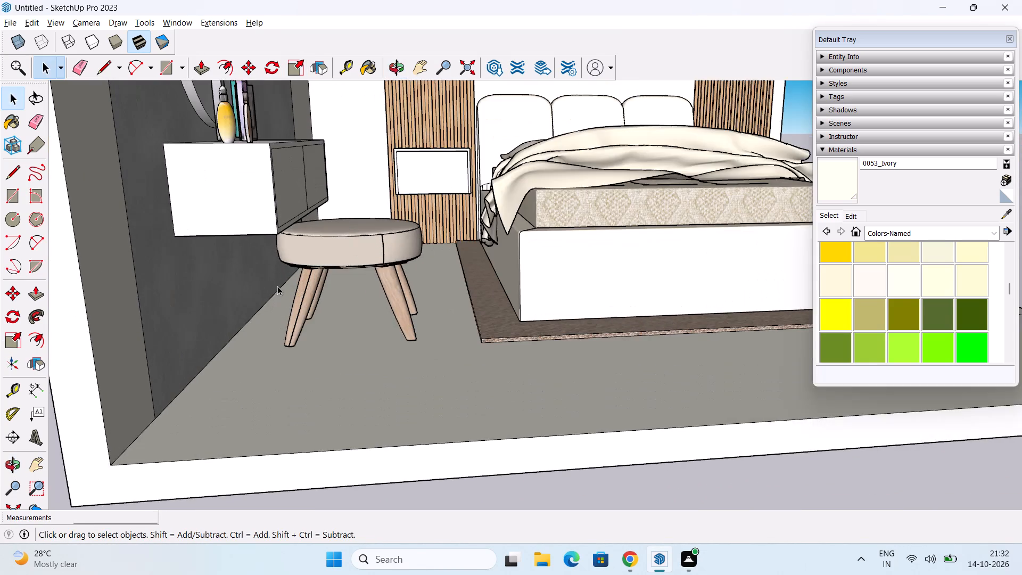
{"action": "middle_click_drag", "start_coordinate": [273, 290], "coordinate": [200, 364]}
{"action": "left_click", "coordinate": [245, 349]}
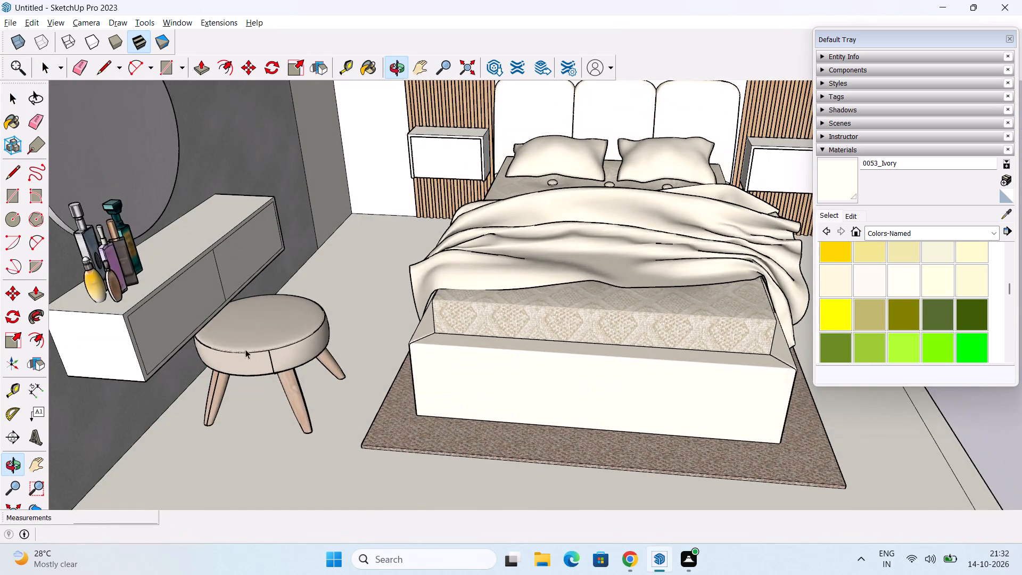
{"action": "left_click", "coordinate": [16, 349]}
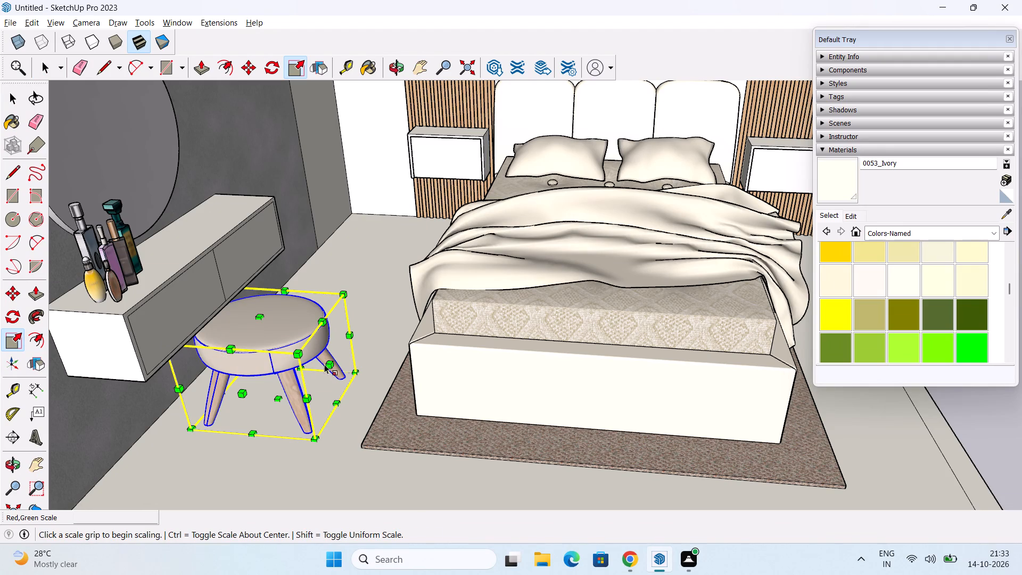
{"action": "left_click_drag", "start_coordinate": [329, 365], "coordinate": [317, 367]}
{"action": "key", "text": "space"}
{"action": "left_click", "coordinate": [100, 440]}
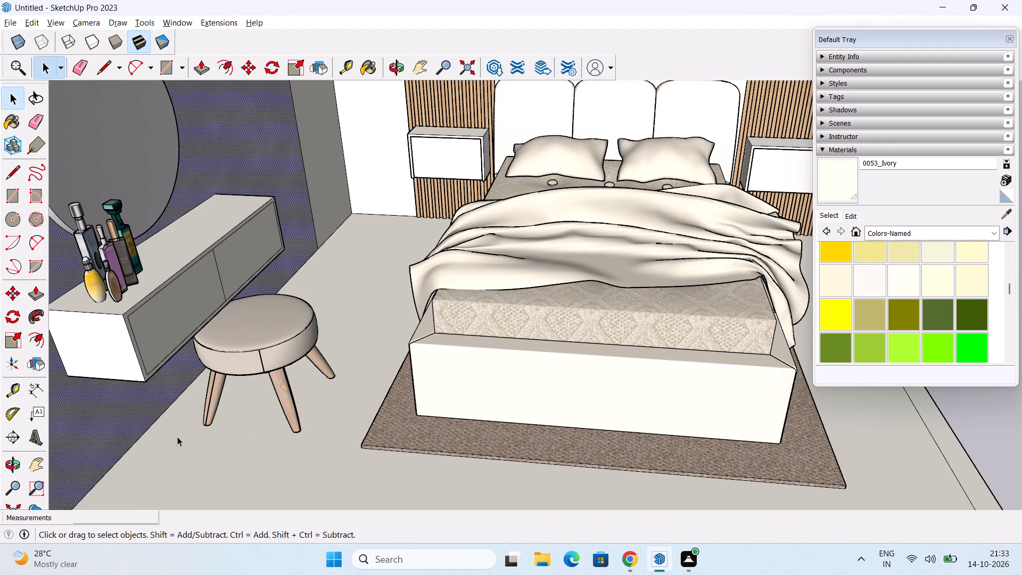
Move the stool about 2 3/4" across the floor toward the wall with the mirror and cabinet.
{"action": "left_click", "coordinate": [262, 348]}
{"action": "key", "text": "m"}
{"action": "scroll", "coordinate": [187, 463], "scroll_direction": "up", "scroll_amount": 2}
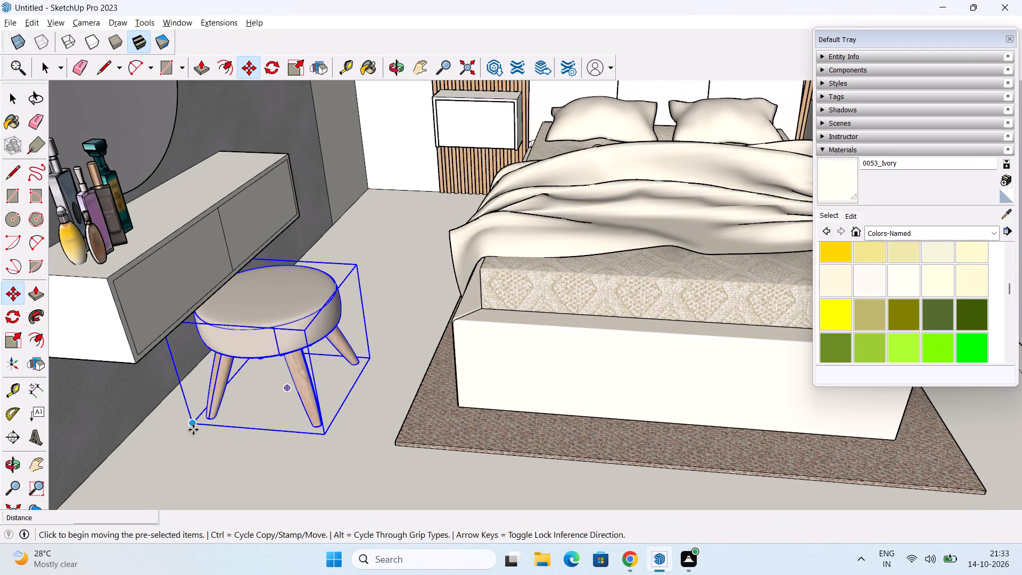
{"action": "left_click", "coordinate": [208, 419]}
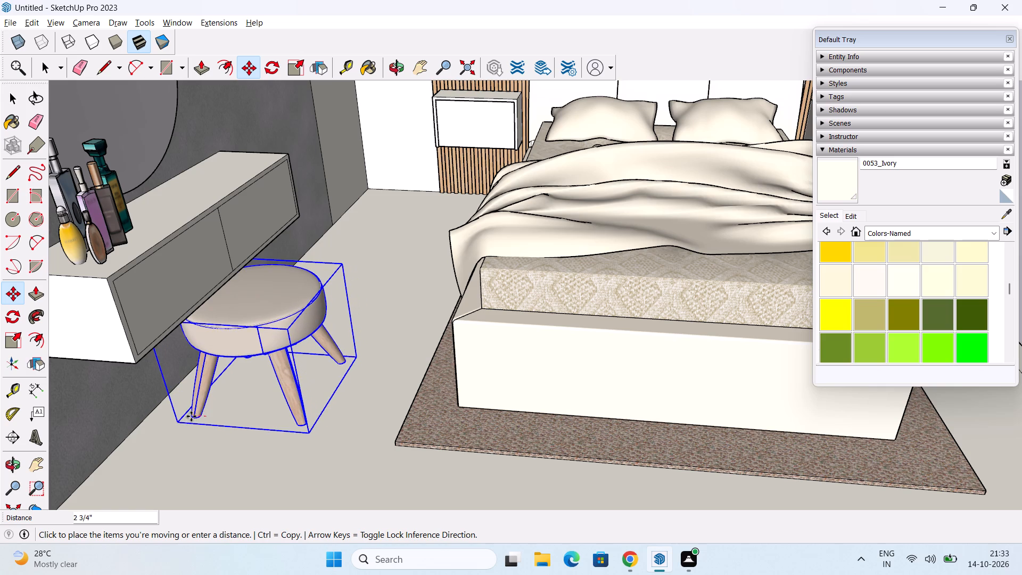
{"action": "left_click", "coordinate": [191, 416]}
{"action": "scroll", "coordinate": [191, 416], "scroll_direction": "down", "scroll_amount": 9}
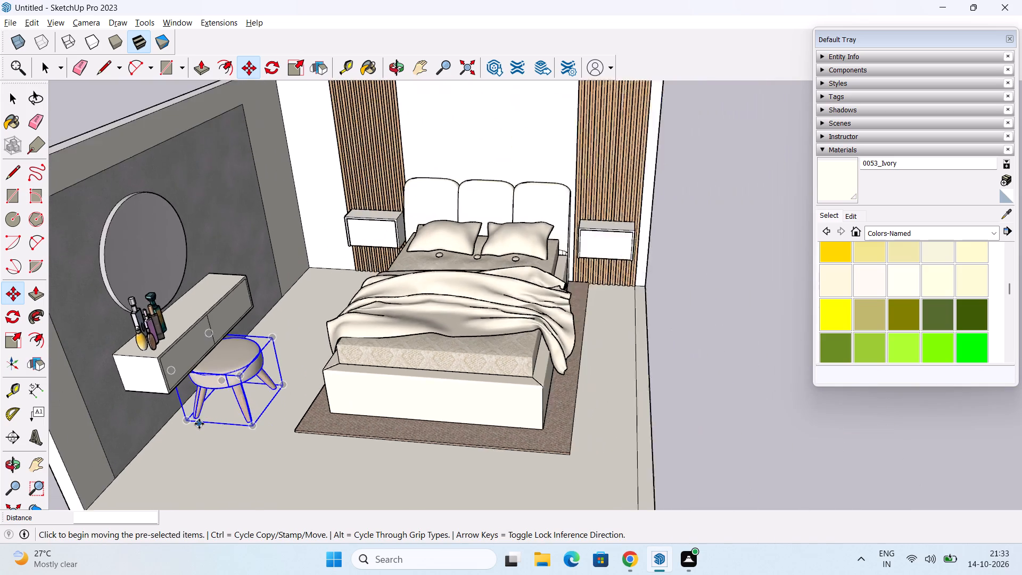
{"action": "scroll", "coordinate": [199, 424], "scroll_direction": "down", "scroll_amount": 1}
{"action": "key", "text": "space"}
{"action": "left_click", "coordinate": [627, 426]}
Push/Pull the open-side outer face of the floor slab and headboard wall outward by 2'.
{"action": "middle_click_drag", "start_coordinate": [205, 458], "coordinate": [72, 327]}
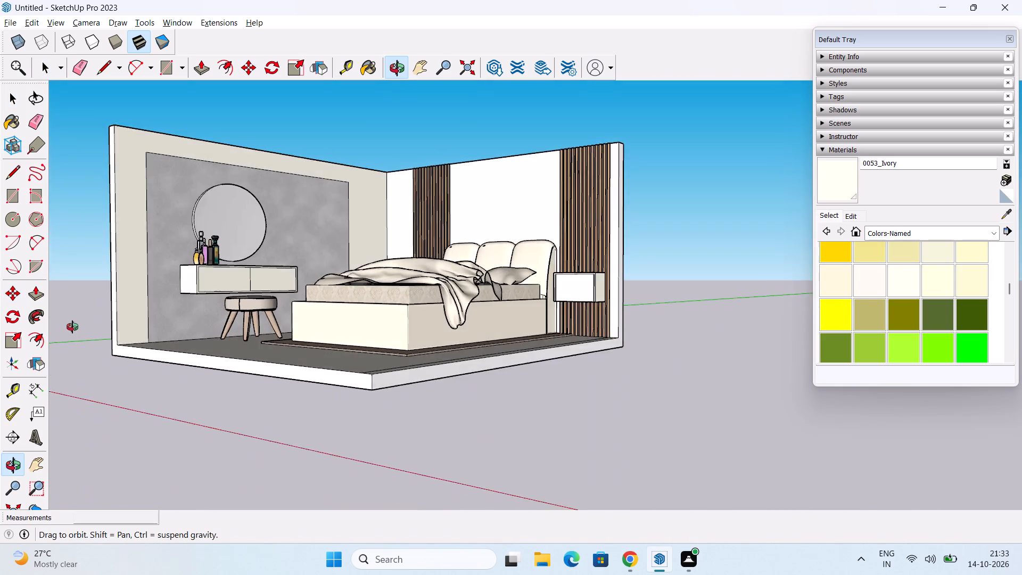
{"action": "middle_click_drag", "start_coordinate": [72, 327], "coordinate": [70, 399]}
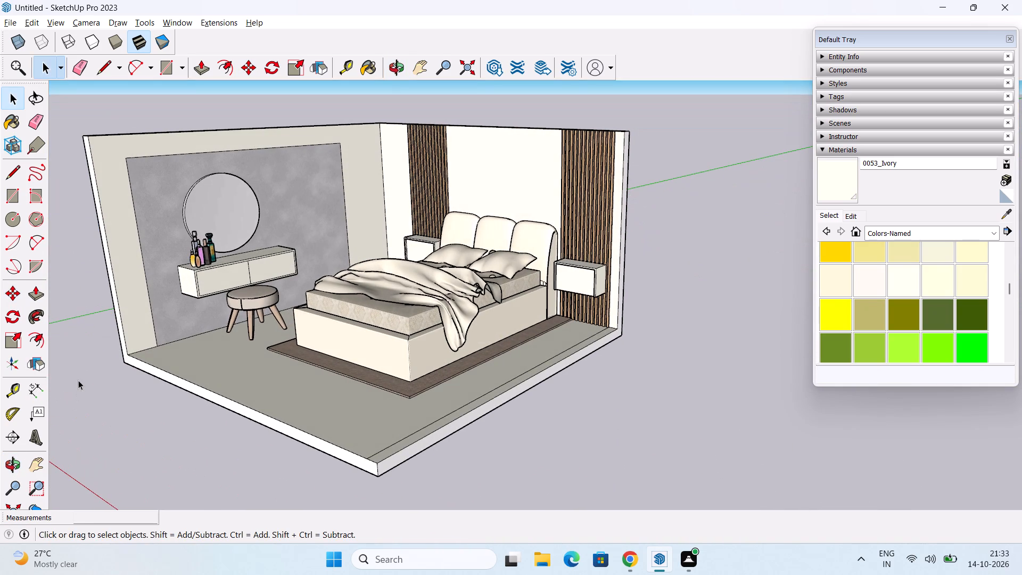
{"action": "scroll", "coordinate": [121, 336], "scroll_direction": "down", "scroll_amount": 1}
{"action": "middle_click_drag", "start_coordinate": [186, 327], "coordinate": [189, 325]}
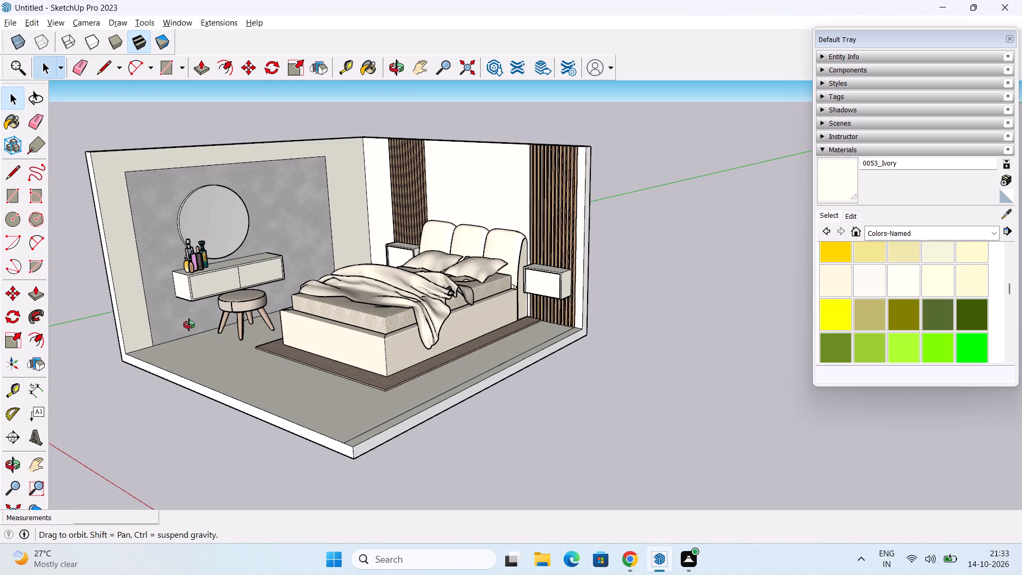
{"action": "middle_click_drag", "start_coordinate": [189, 325], "coordinate": [237, 350]}
{"action": "middle_click_drag", "start_coordinate": [271, 342], "coordinate": [80, 313]}
{"action": "middle_click_drag", "start_coordinate": [161, 304], "coordinate": [229, 360]}
{"action": "key", "text": "p"}
{"action": "scroll", "coordinate": [298, 400], "scroll_direction": "up", "scroll_amount": 2}
{"action": "middle_click_drag", "start_coordinate": [340, 442], "coordinate": [234, 390]}
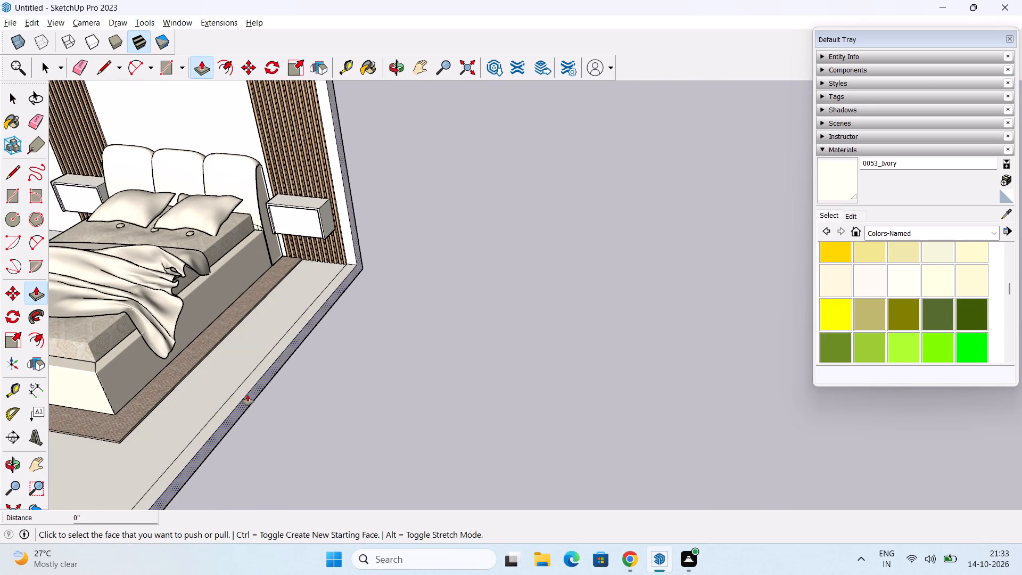
{"action": "left_click", "coordinate": [250, 397]}
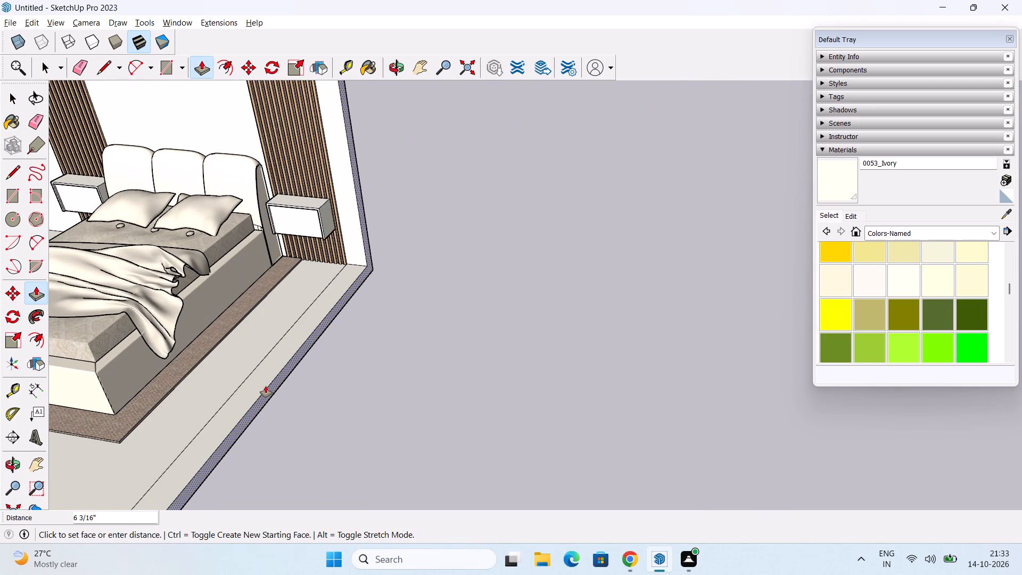
{"action": "type", "text": "2'"}
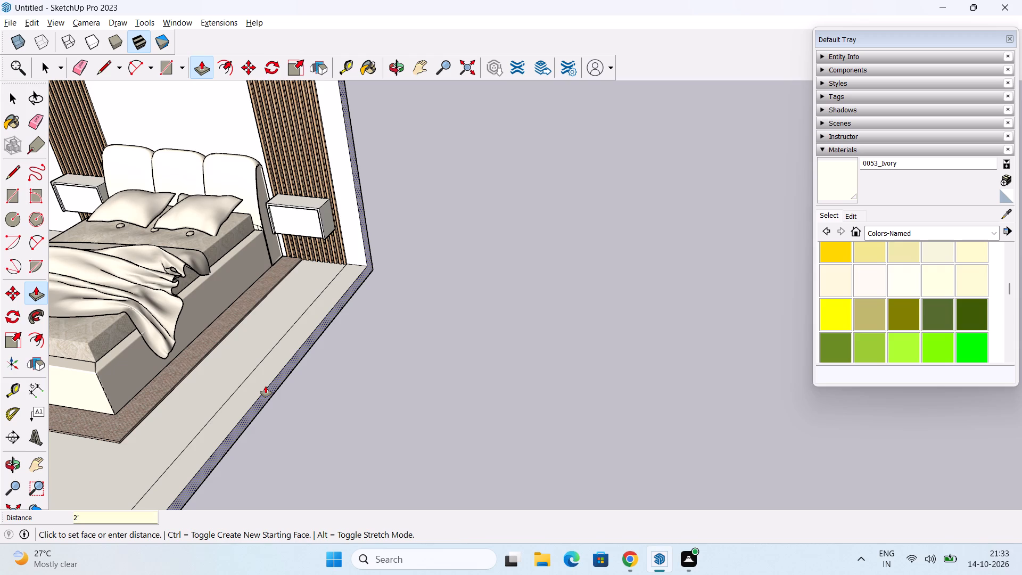
{"action": "key", "text": "Return"}
Push/Pull the floor strip along the open side up 10', level with the headboard wall, to form a side wall.
{"action": "scroll", "coordinate": [316, 409], "scroll_direction": "down", "scroll_amount": 1}
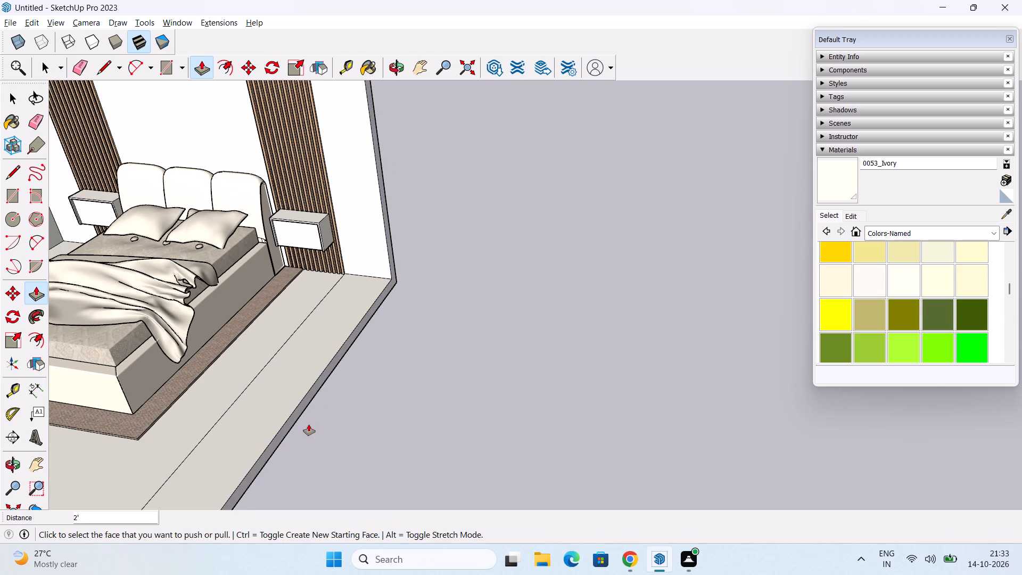
{"action": "middle_click_drag", "start_coordinate": [309, 423], "coordinate": [455, 357]}
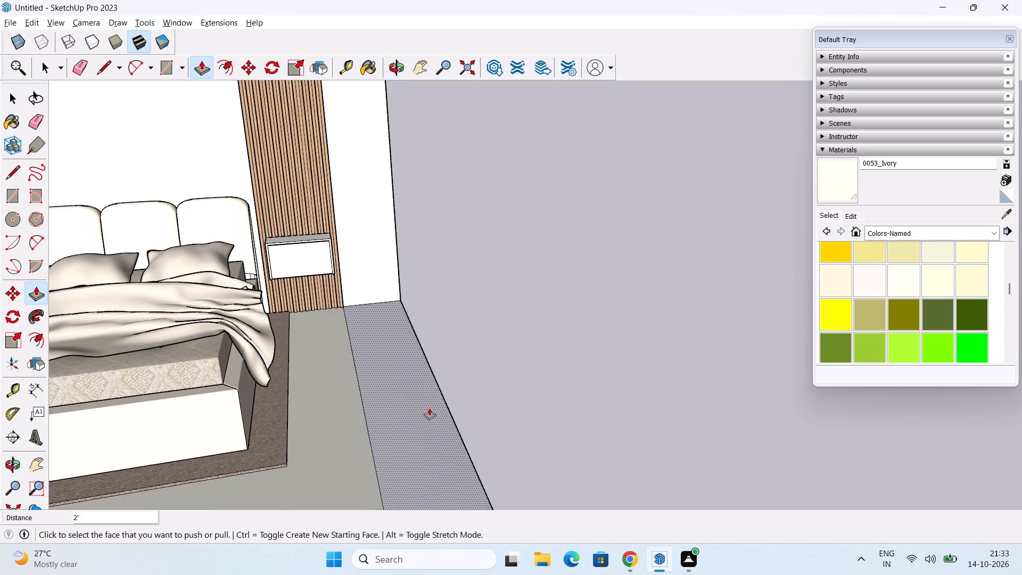
{"action": "middle_click_drag", "start_coordinate": [430, 408], "coordinate": [374, 373]}
{"action": "scroll", "coordinate": [370, 351], "scroll_direction": "down", "scroll_amount": 3}
{"action": "middle_click_drag", "start_coordinate": [343, 399], "coordinate": [360, 421]}
{"action": "left_click", "coordinate": [370, 417]}
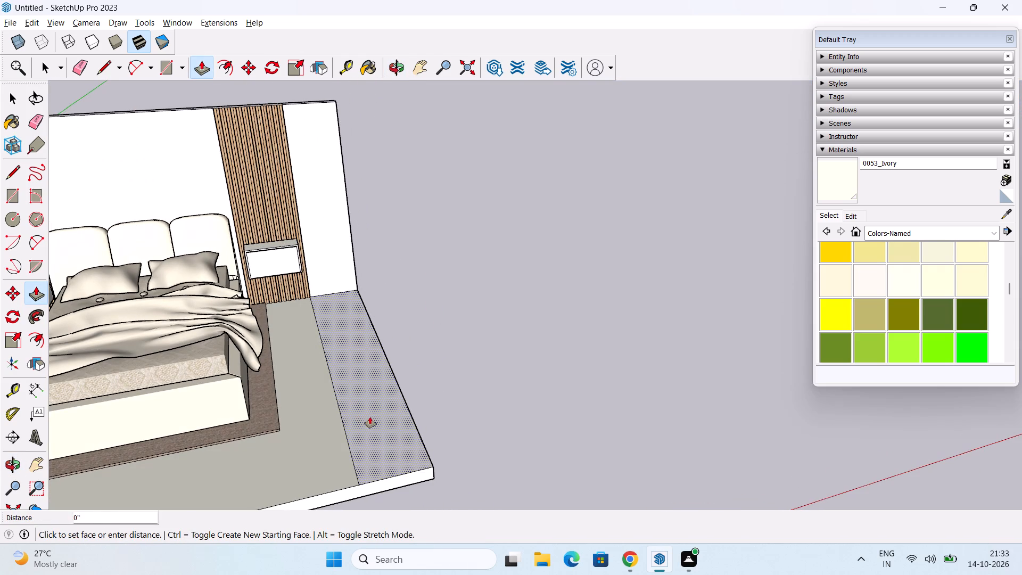
{"action": "middle_click_drag", "start_coordinate": [341, 226], "coordinate": [383, 280]}
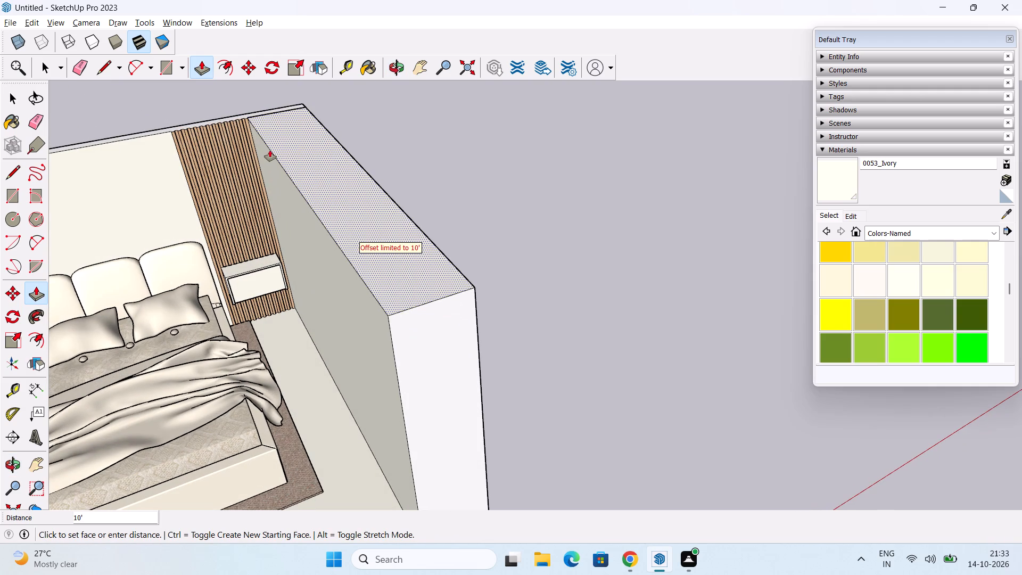
{"action": "left_click", "coordinate": [275, 147]}
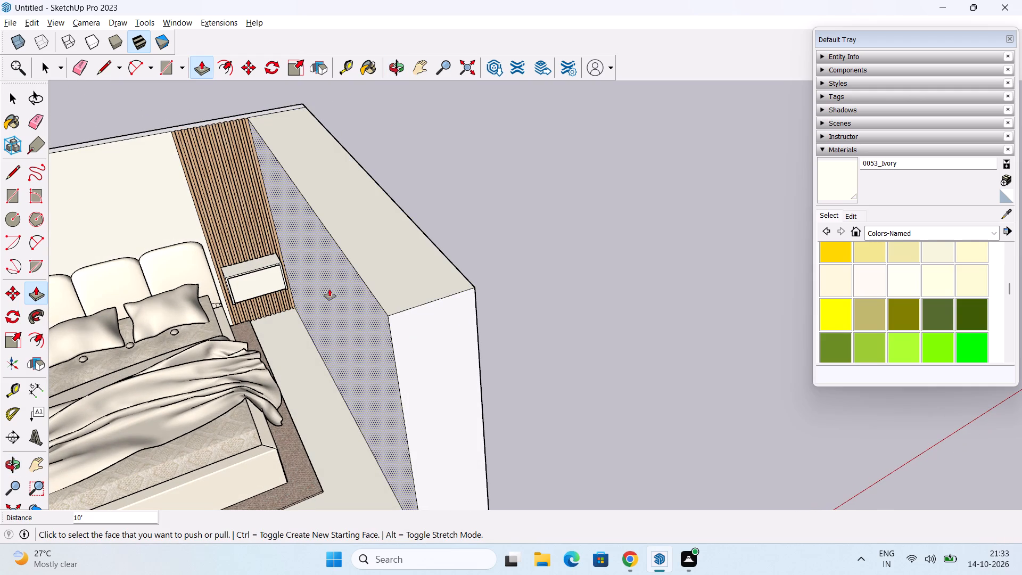
Copy the side wall's inner top edge 6" downward across its room-facing surface.
{"action": "middle_click_drag", "start_coordinate": [342, 360], "coordinate": [314, 264]}
{"action": "middle_click_drag", "start_coordinate": [323, 316], "coordinate": [380, 291]}
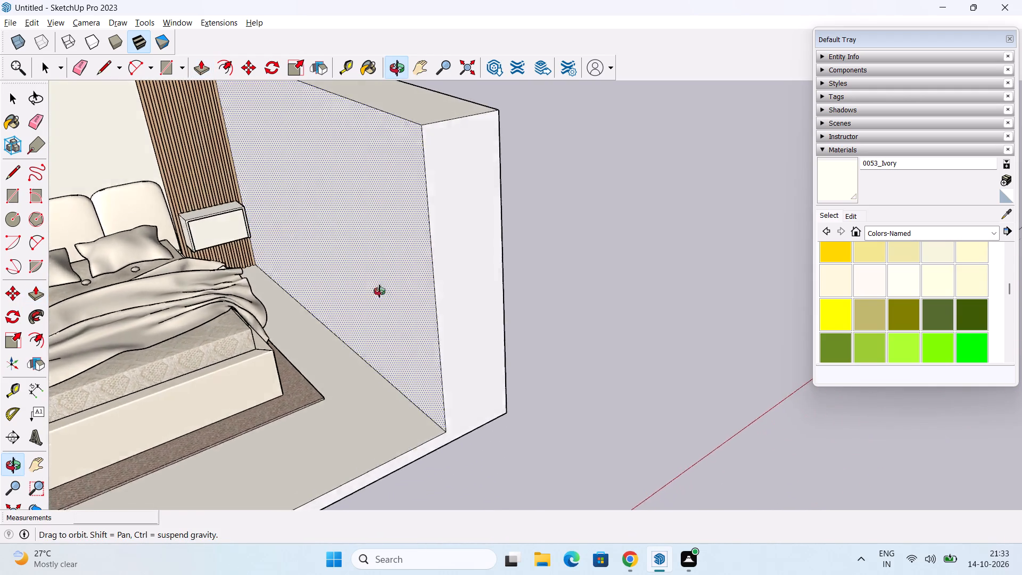
{"action": "middle_click_drag", "start_coordinate": [380, 291], "coordinate": [454, 318]}
{"action": "key", "text": "space"}
{"action": "left_click", "coordinate": [626, 289]}
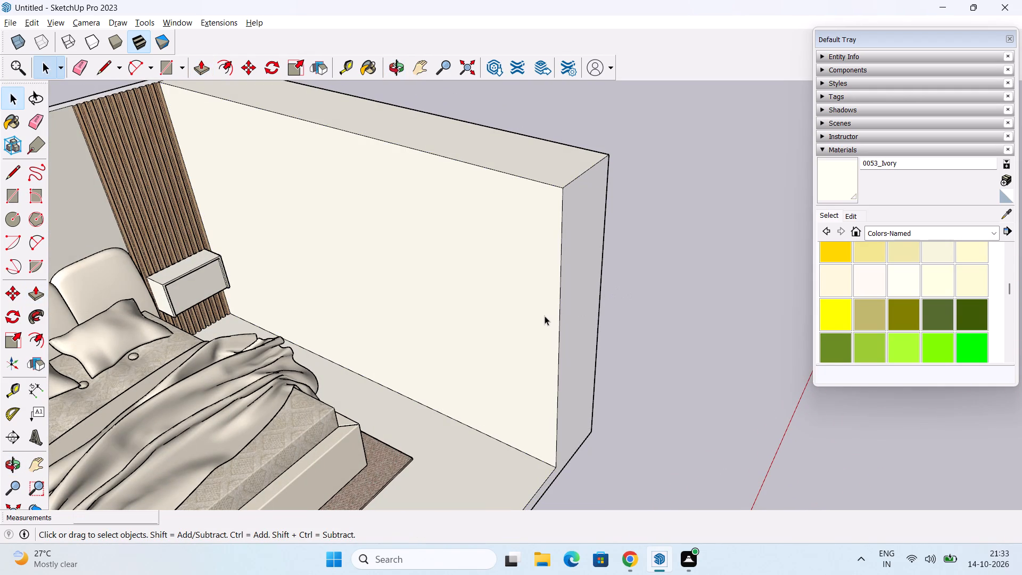
{"action": "middle_click_drag", "start_coordinate": [543, 316], "coordinate": [519, 323], "text": "shift"}
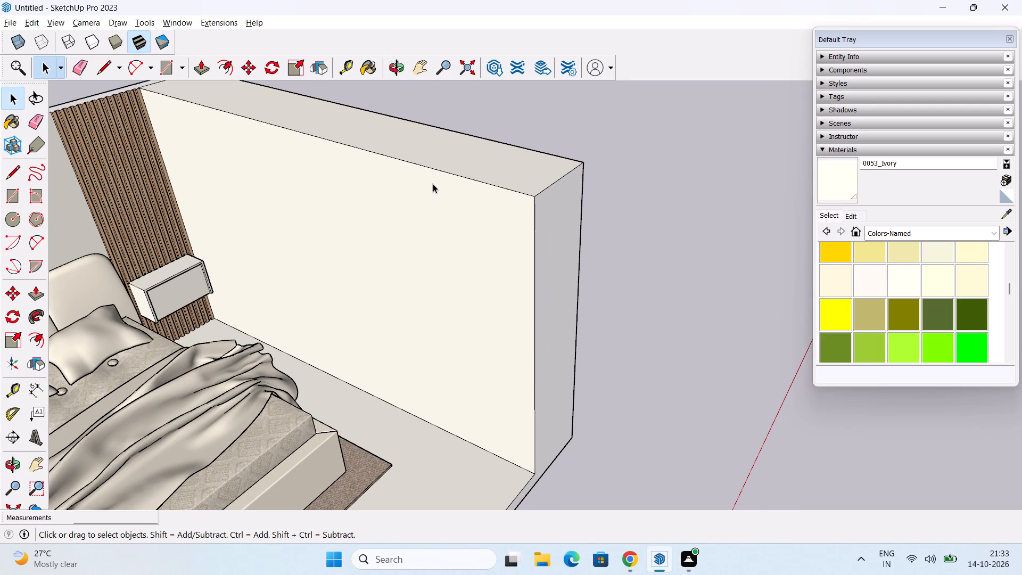
{"action": "left_click", "coordinate": [449, 176]}
{"action": "key", "text": "m"}
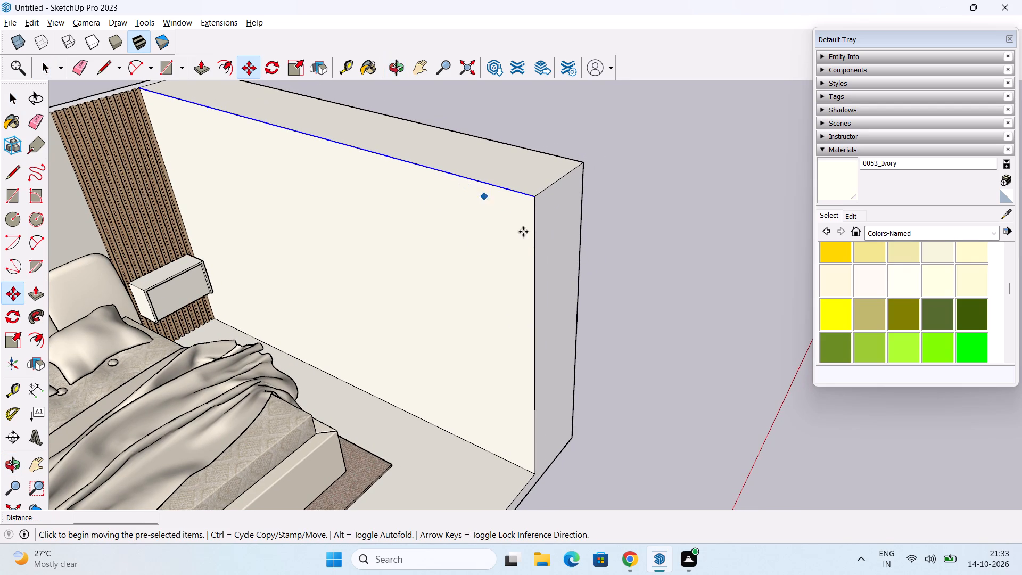
{"action": "left_click", "coordinate": [533, 199]}
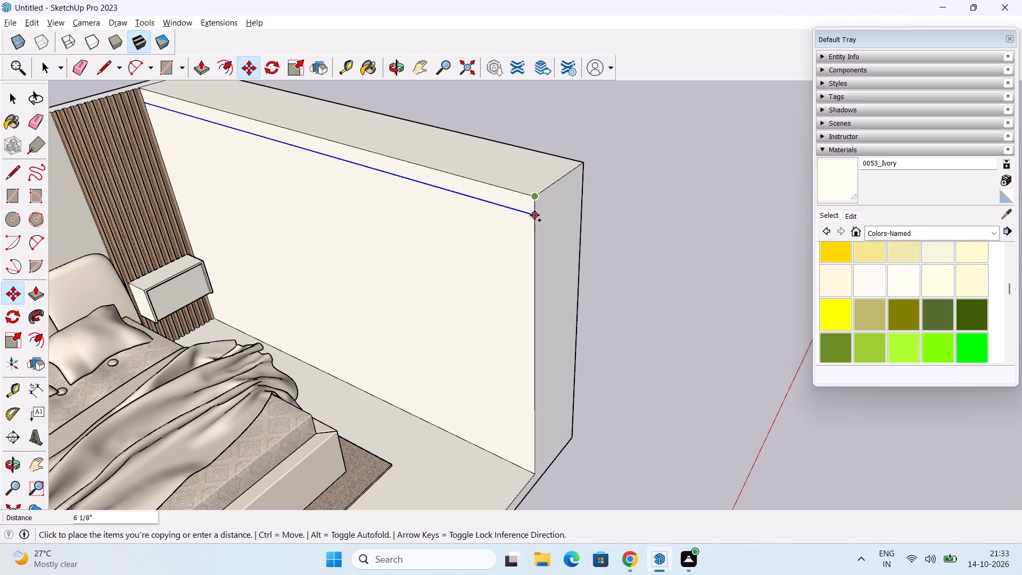
{"action": "type", "text": "6\""}
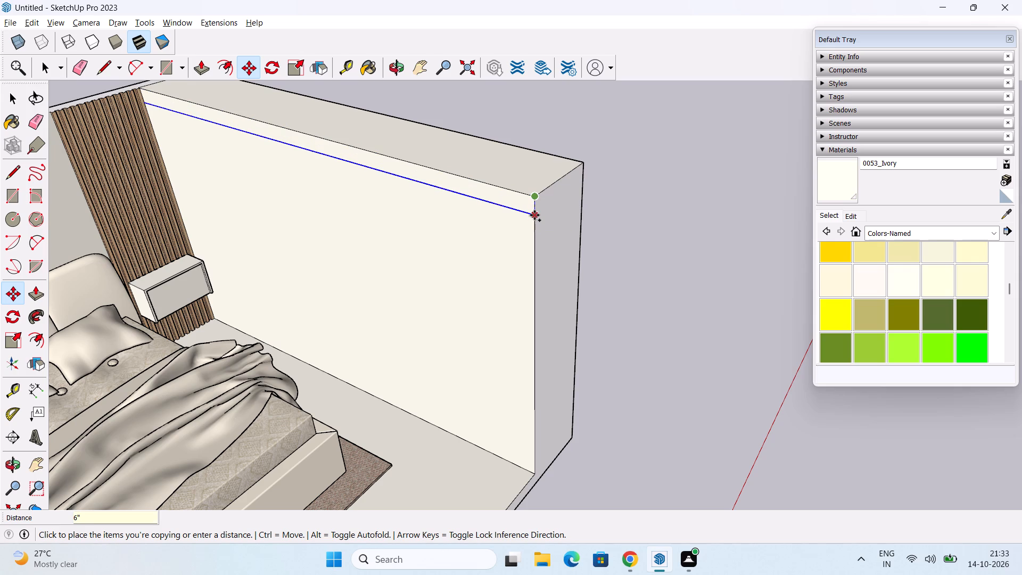
{"action": "key", "text": "Return"}
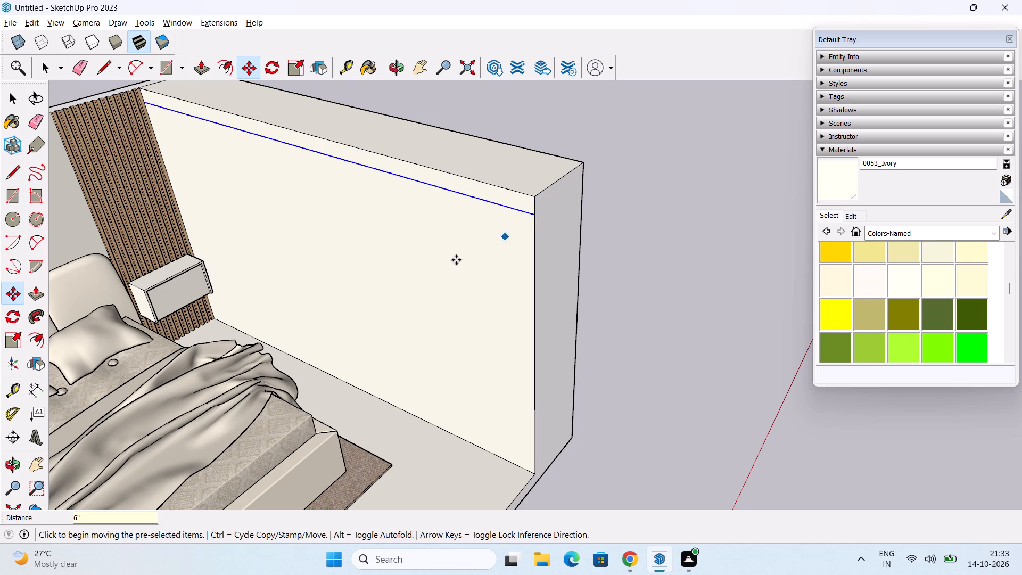
{"action": "middle_click_drag", "start_coordinate": [406, 250], "coordinate": [402, 236]}
{"action": "key", "text": "space"}
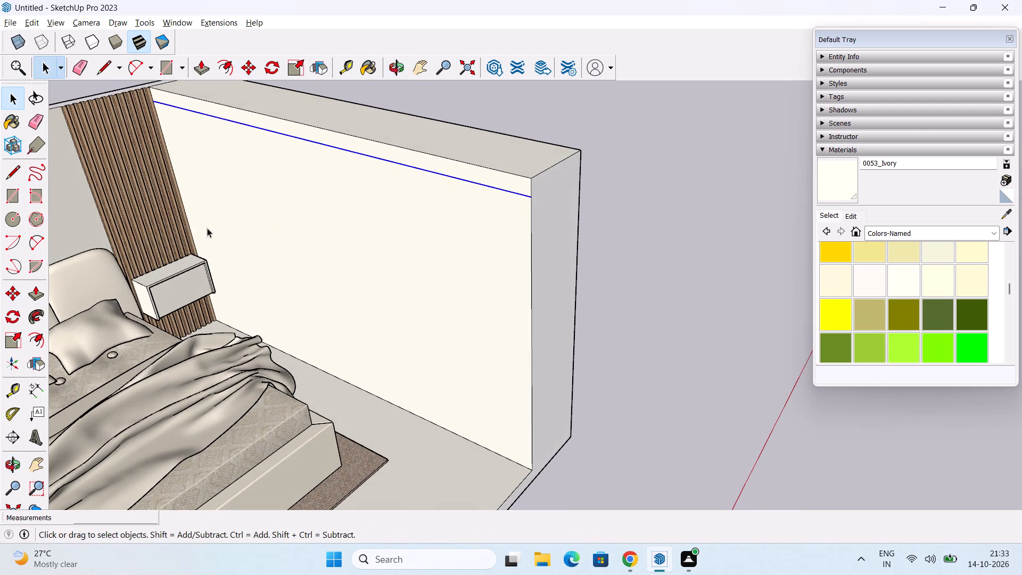
Push the side wall's large inner face below the copied edge back by 6".
{"action": "middle_click_drag", "start_coordinate": [194, 231], "coordinate": [235, 233]}
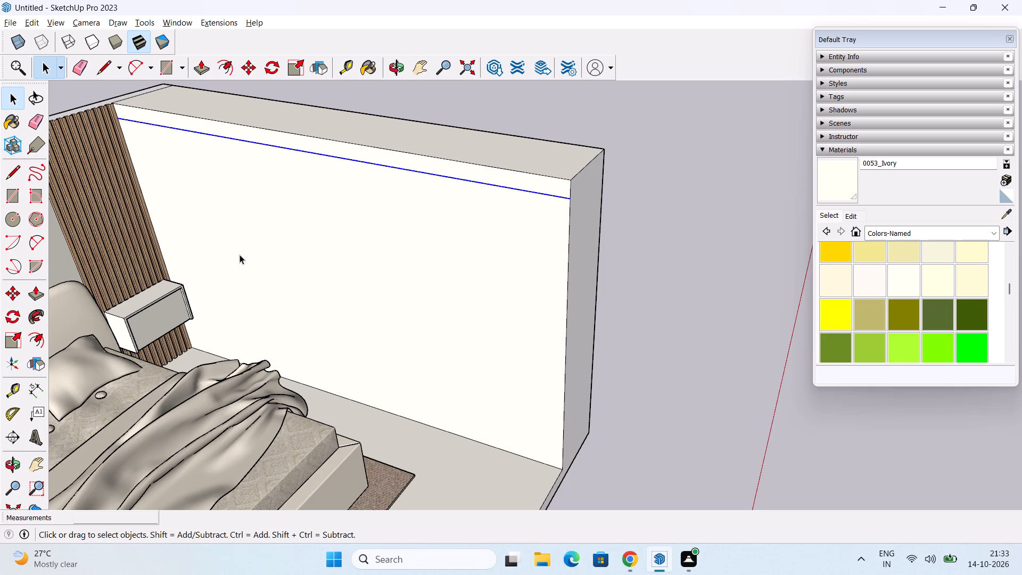
{"action": "middle_click_drag", "start_coordinate": [259, 264], "coordinate": [233, 281]}
{"action": "key", "text": "p"}
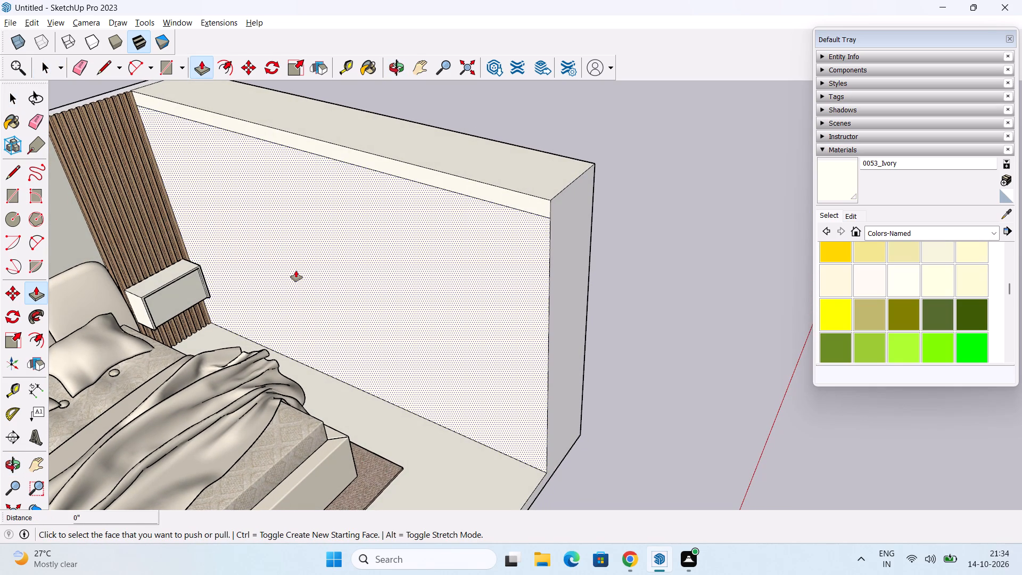
{"action": "left_click", "coordinate": [296, 270]}
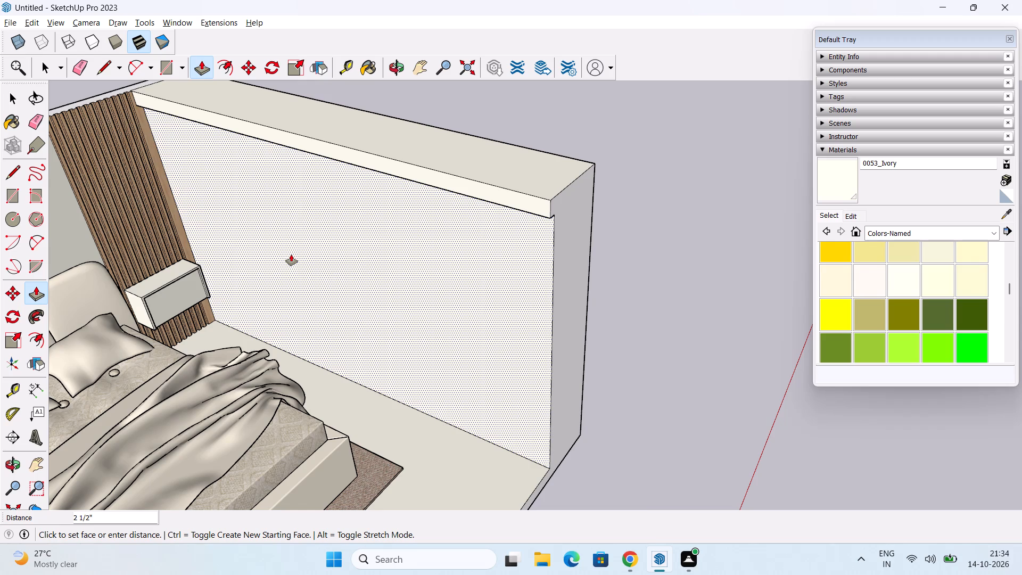
{"action": "key", "text": "6"}
{"action": "key", "text": "shift+quotedbl"}
{"action": "key", "text": "Return"}
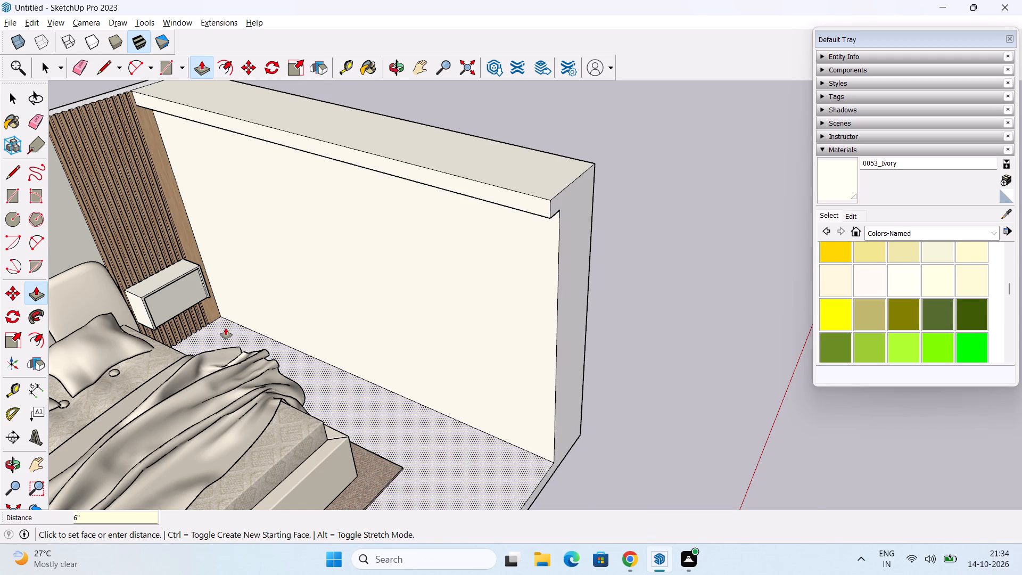
Examine the recessed side wall and its junction with the strip panelling behind the bedside cabinet.
{"action": "scroll", "coordinate": [226, 327], "scroll_direction": "up", "scroll_amount": 1}
{"action": "middle_click_drag", "start_coordinate": [209, 321], "coordinate": [0, 311]}
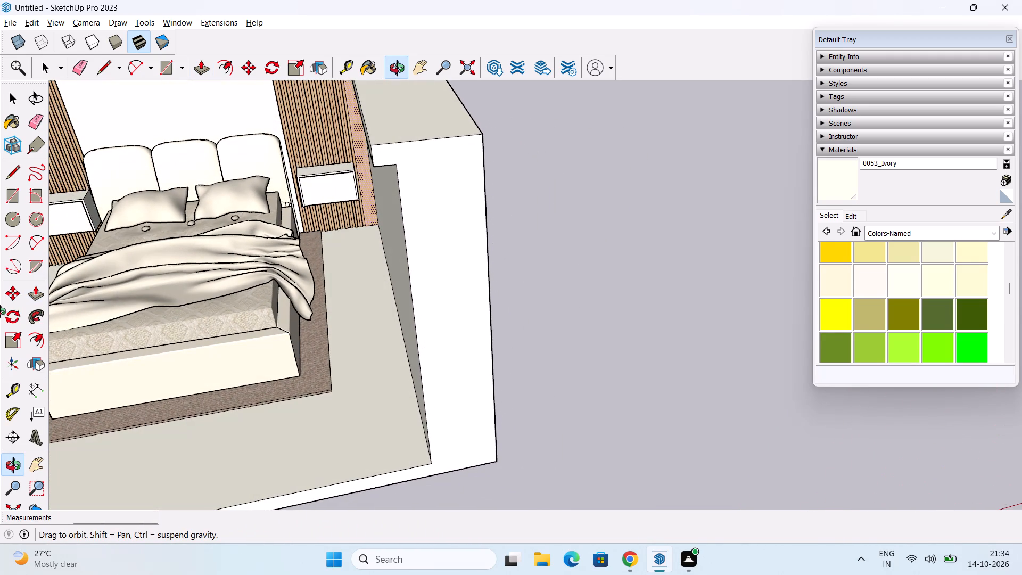
{"action": "middle_click_drag", "start_coordinate": [0, 311], "coordinate": [116, 320]}
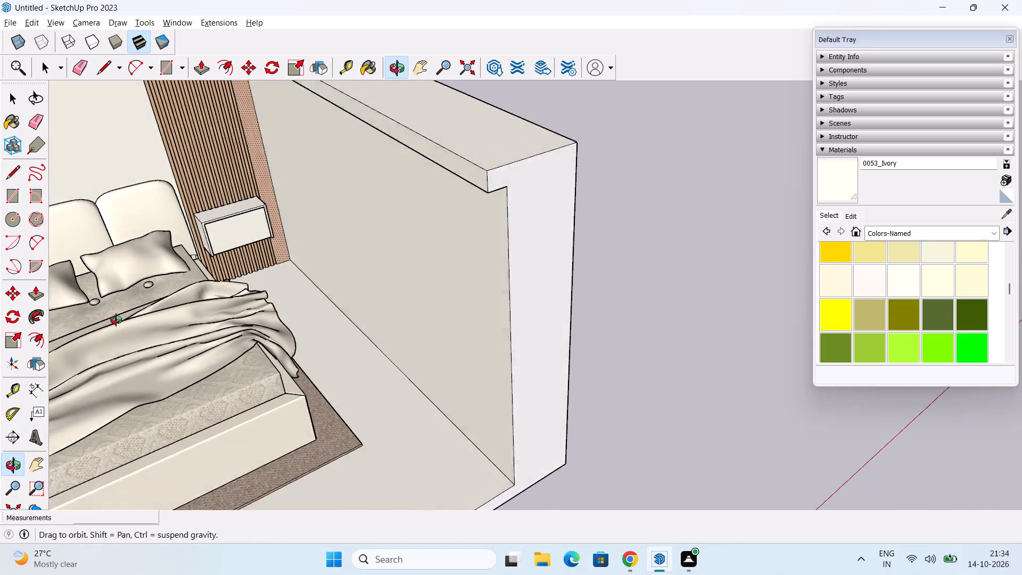
{"action": "middle_click_drag", "start_coordinate": [116, 320], "coordinate": [185, 341]}
{"action": "scroll", "coordinate": [201, 338], "scroll_direction": "down", "scroll_amount": 2}
{"action": "middle_click_drag", "start_coordinate": [212, 349], "coordinate": [221, 327]}
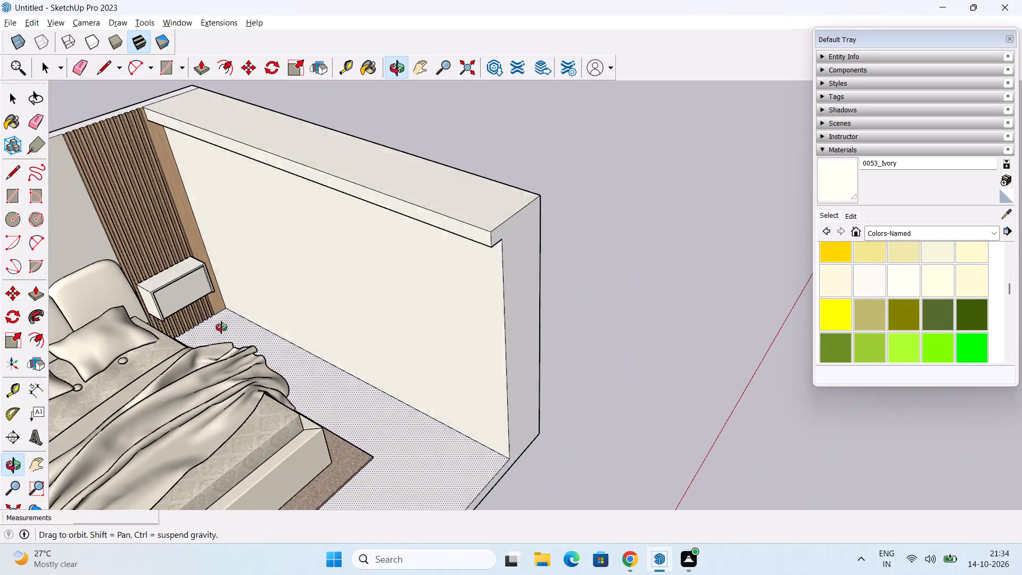
{"action": "middle_click_drag", "start_coordinate": [221, 327], "coordinate": [226, 298]}
{"action": "key", "text": "space"}
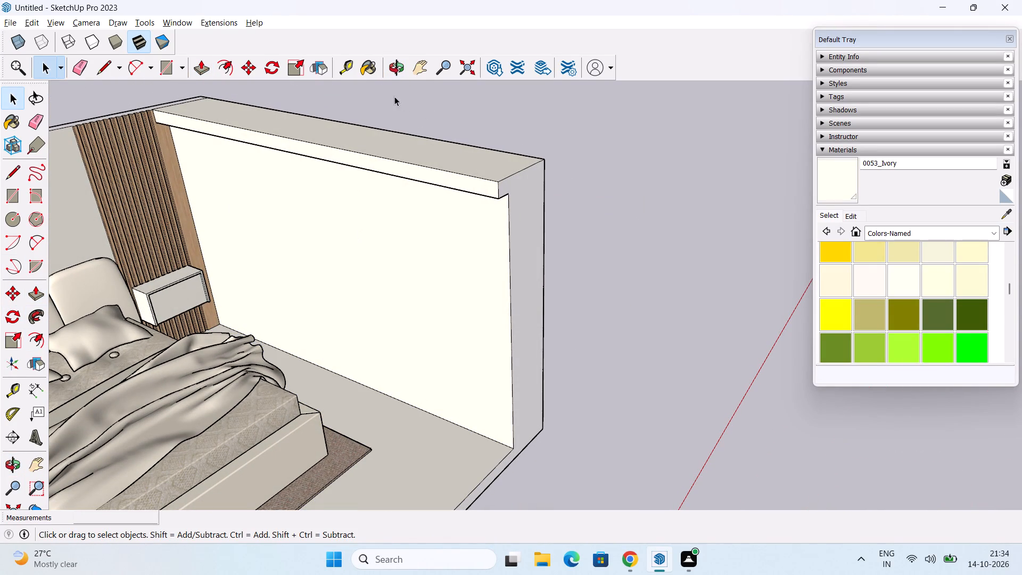
Push the strip along the top of the side wall back 6", flush with the recessed face below it.
{"action": "key", "text": "p"}
{"action": "double_click", "coordinate": [354, 155]}
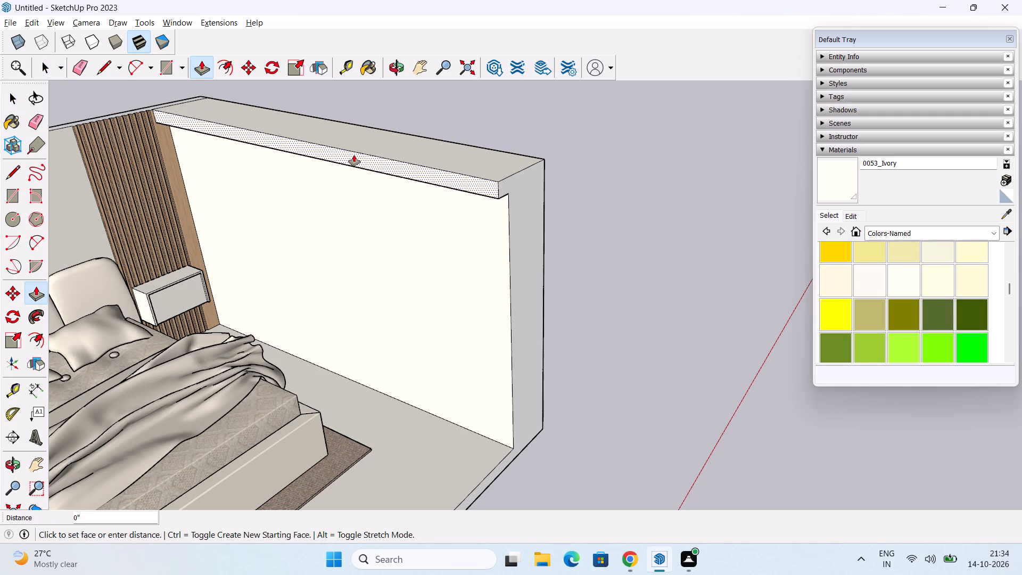
{"action": "middle_click_drag", "start_coordinate": [242, 236], "coordinate": [233, 244]}
{"action": "key", "text": "space"}
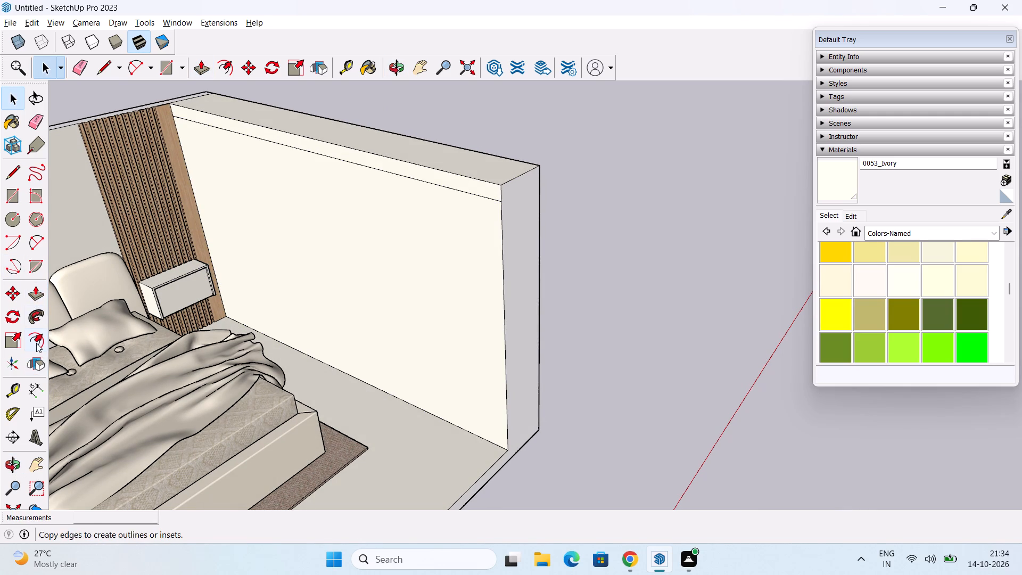
Offset the outline of the side wall's large inner face 3" inward.
{"action": "left_click_drag", "start_coordinate": [36, 342], "coordinate": [47, 333]}
{"action": "left_click", "coordinate": [200, 190]}
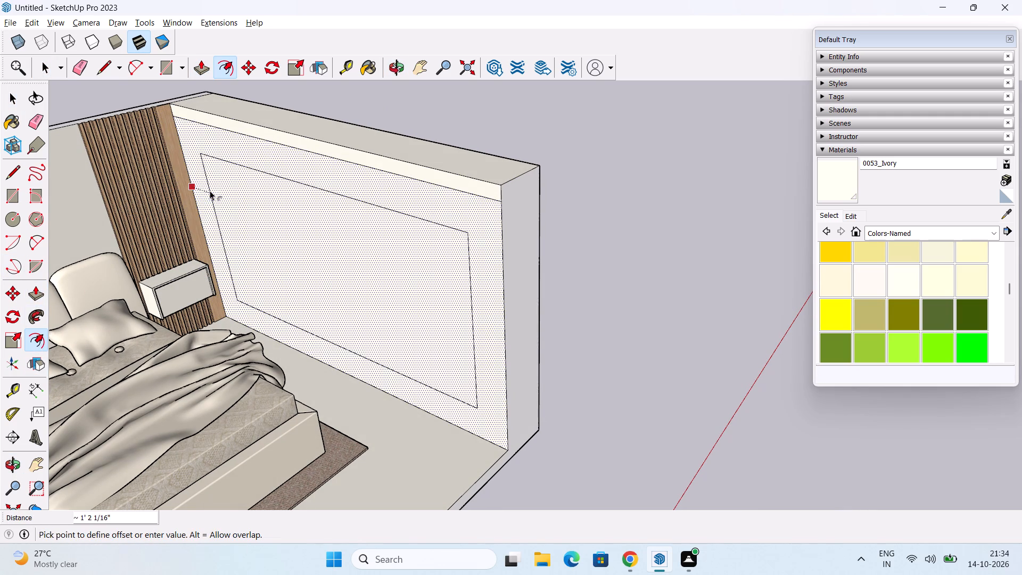
{"action": "type", "text": "3\""}
{"action": "key", "text": "Return"}
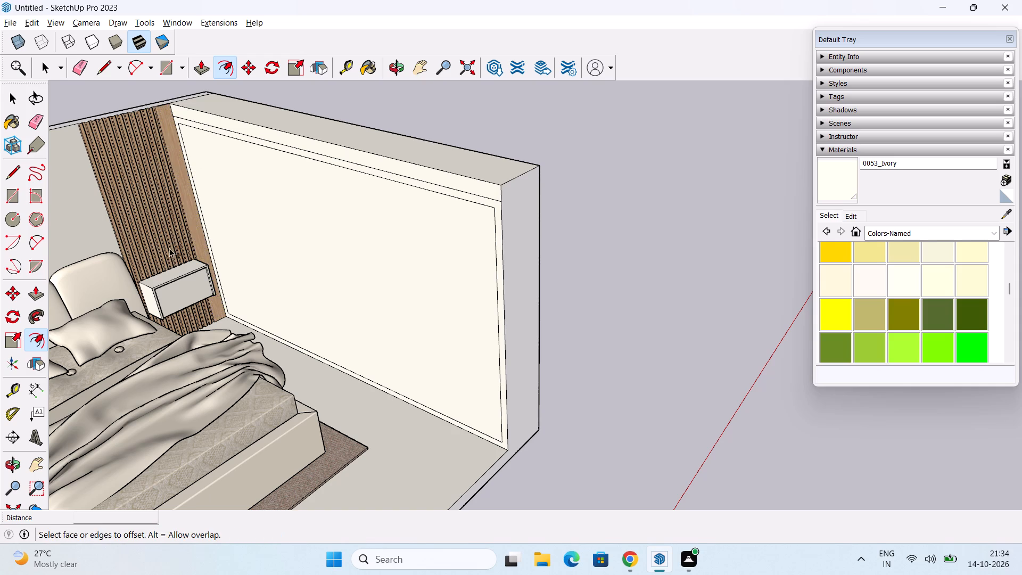
Copy the offset frame's vertical edge beside the strip panelling to the frame's far end, dividing the span into 7 equal panels.
{"action": "middle_click_drag", "start_coordinate": [169, 247], "coordinate": [201, 226]}
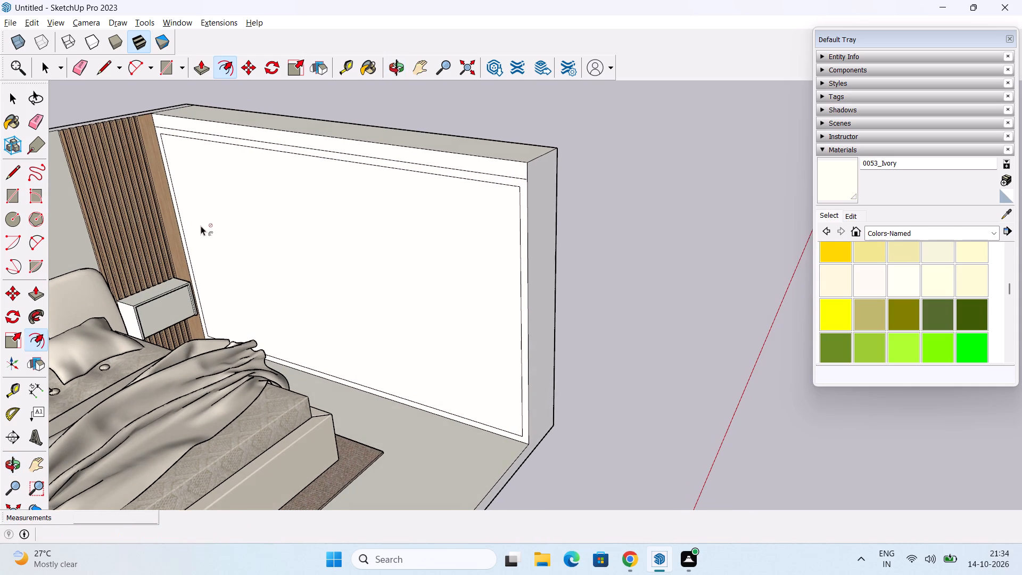
{"action": "middle_click_drag", "start_coordinate": [201, 226], "coordinate": [207, 237]}
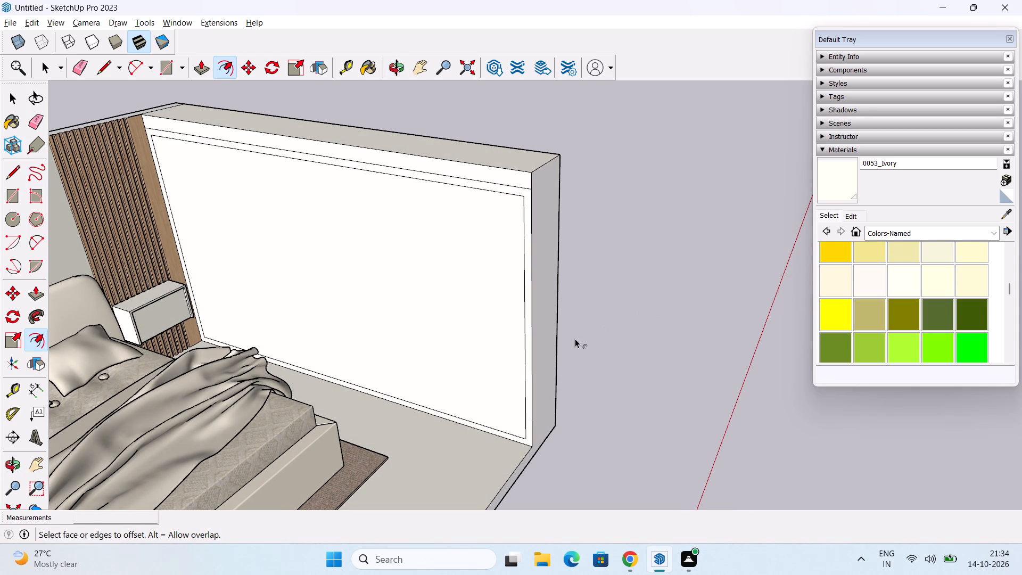
{"action": "key", "text": "space"}
{"action": "left_click", "coordinate": [184, 265]}
{"action": "middle_click_drag", "start_coordinate": [214, 289], "coordinate": [218, 252], "text": "shift"}
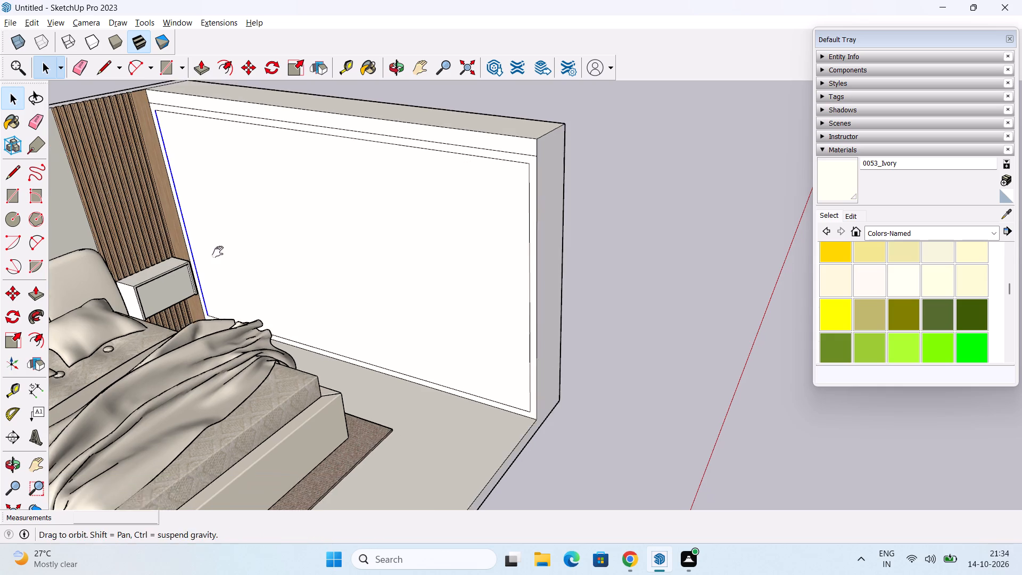
{"action": "middle_click_drag", "start_coordinate": [218, 252], "coordinate": [218, 242], "text": "shift"}
{"action": "middle_click_drag", "start_coordinate": [208, 261], "coordinate": [180, 308]}
{"action": "key", "text": "m"}
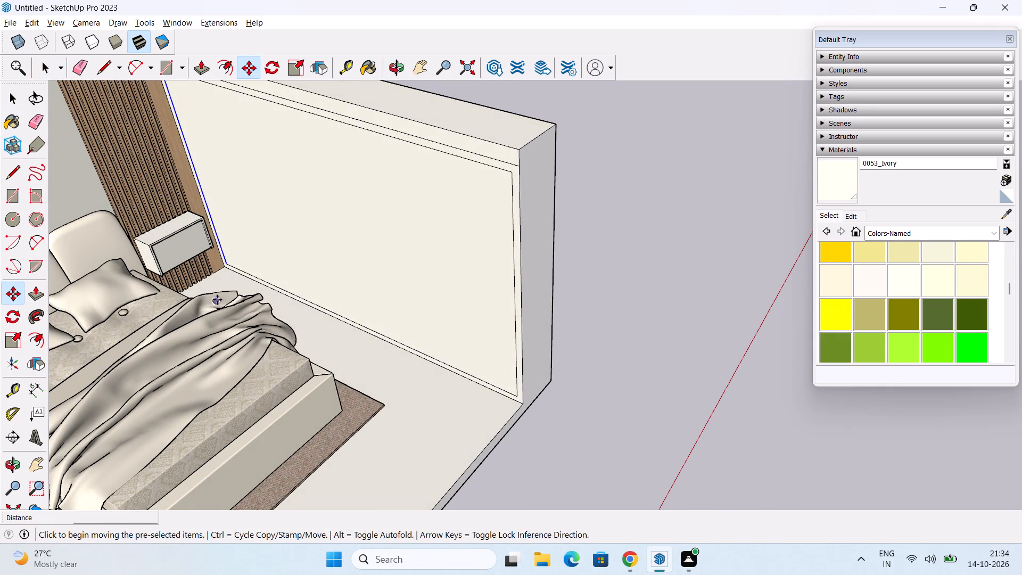
{"action": "scroll", "coordinate": [241, 278], "scroll_direction": "up", "scroll_amount": 1}
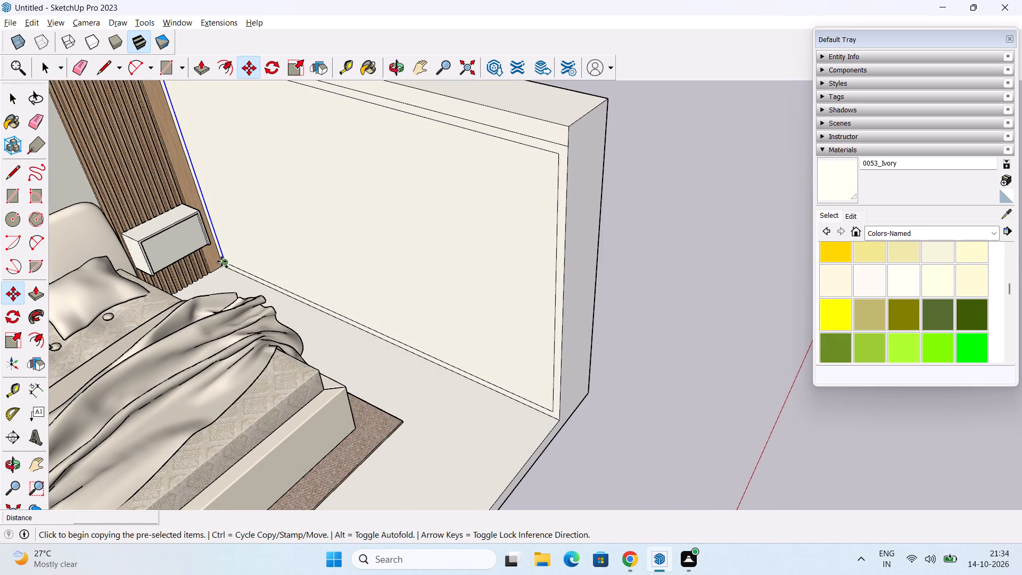
{"action": "left_click", "coordinate": [222, 259]}
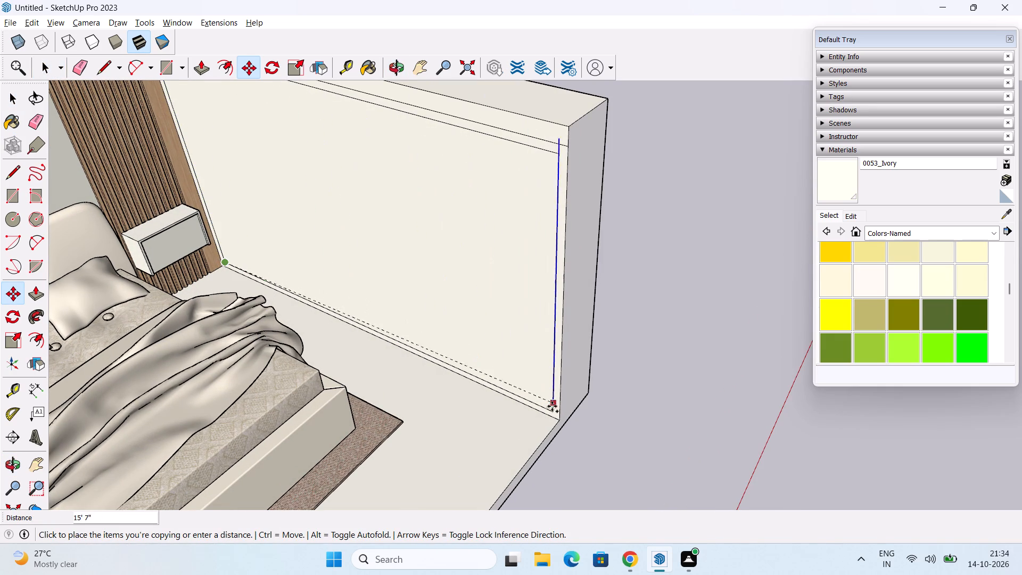
{"action": "left_click", "coordinate": [554, 413]}
{"action": "key", "text": "slash"}
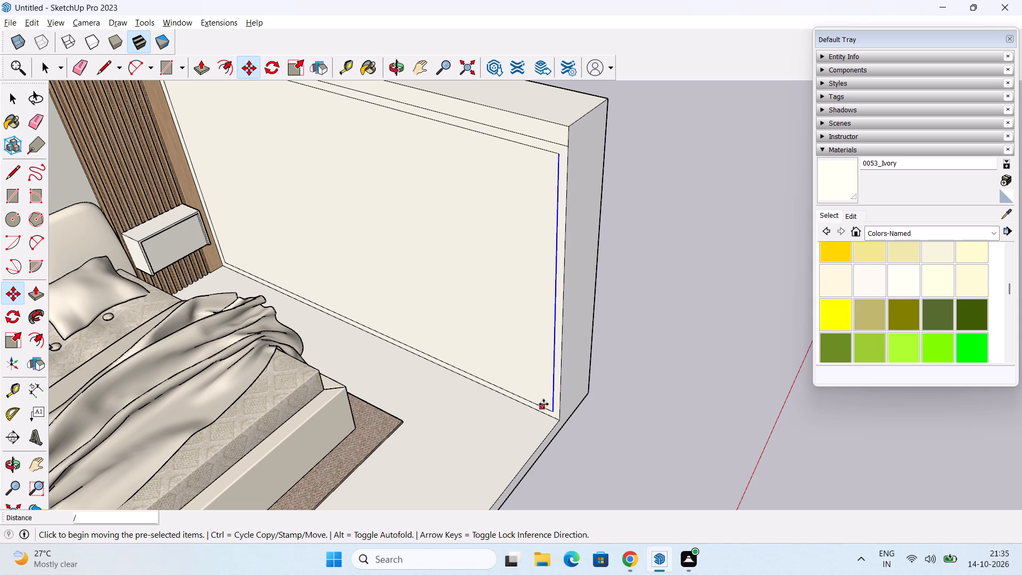
{"action": "key", "text": "slash"}
{"action": "key", "text": "BackSpace"}
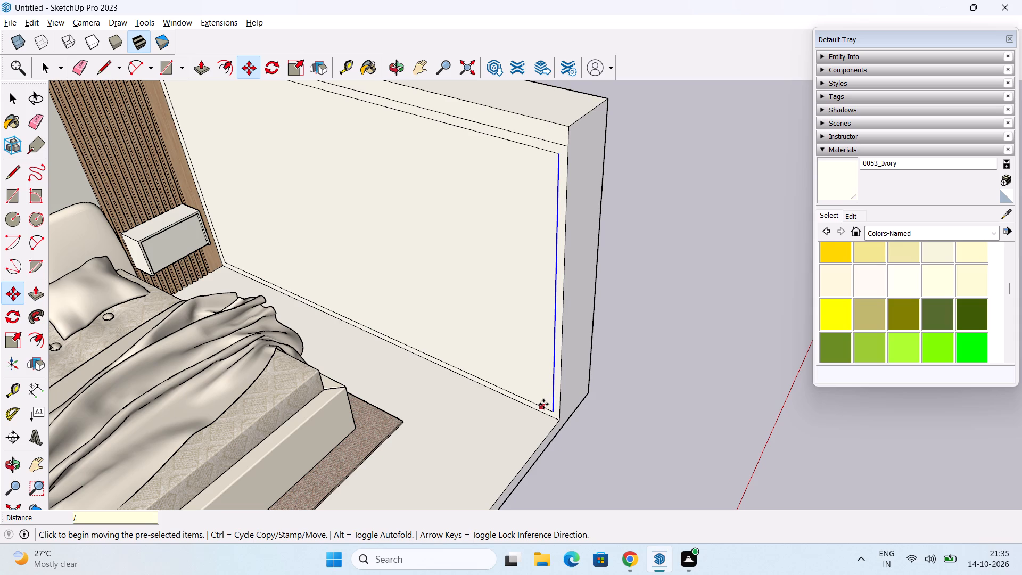
{"action": "key", "text": "7"}
{"action": "key", "text": "Return"}
Offset the outlines of the fourth and fifth panels from the headboard wall inward by 1.5" each.
{"action": "middle_click_drag", "start_coordinate": [440, 438], "coordinate": [448, 365]}
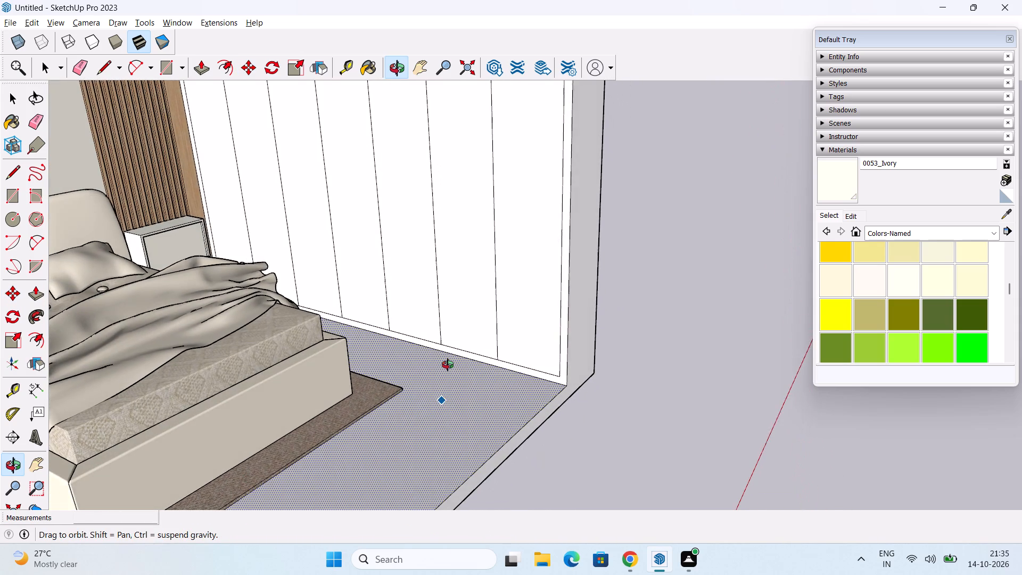
{"action": "middle_click_drag", "start_coordinate": [448, 365], "coordinate": [554, 406]}
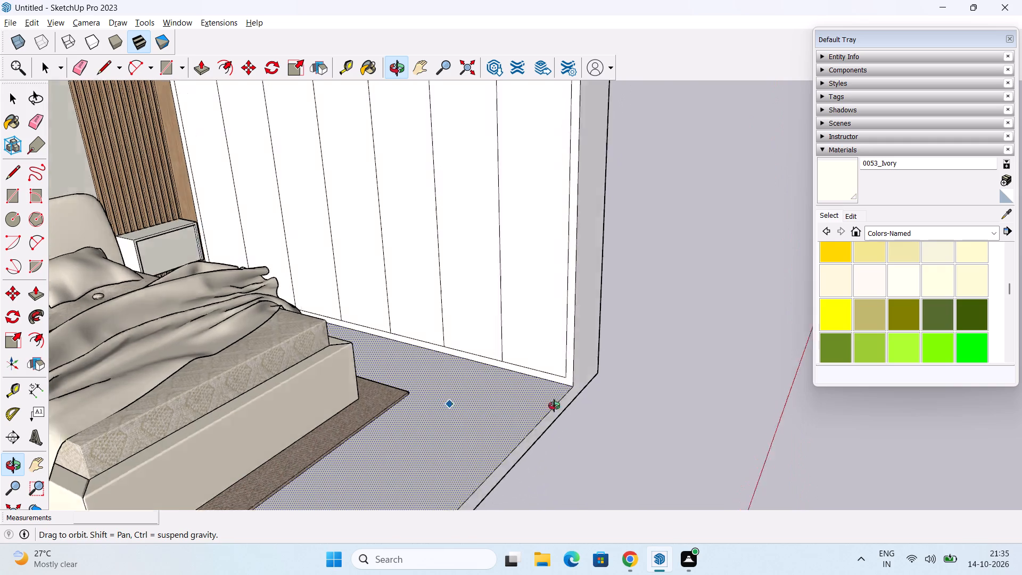
{"action": "middle_click_drag", "start_coordinate": [554, 406], "coordinate": [573, 415]}
{"action": "scroll", "coordinate": [550, 399], "scroll_direction": "down", "scroll_amount": 1}
{"action": "scroll", "coordinate": [516, 374], "scroll_direction": "down", "scroll_amount": 1}
{"action": "middle_click_drag", "start_coordinate": [513, 370], "coordinate": [507, 393]}
{"action": "scroll", "coordinate": [383, 294], "scroll_direction": "up", "scroll_amount": 2}
{"action": "key", "text": "space"}
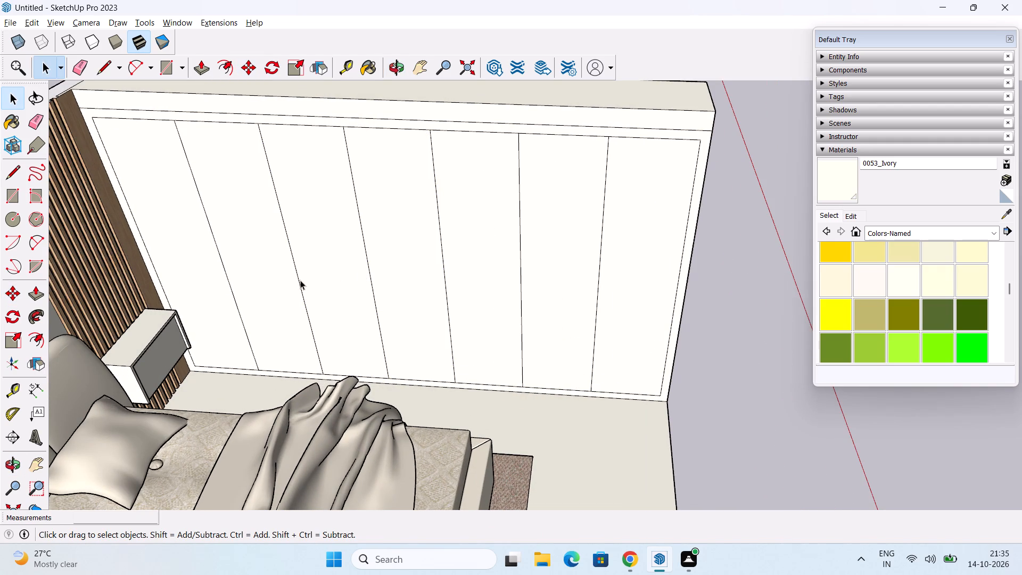
{"action": "left_click", "coordinate": [37, 347]}
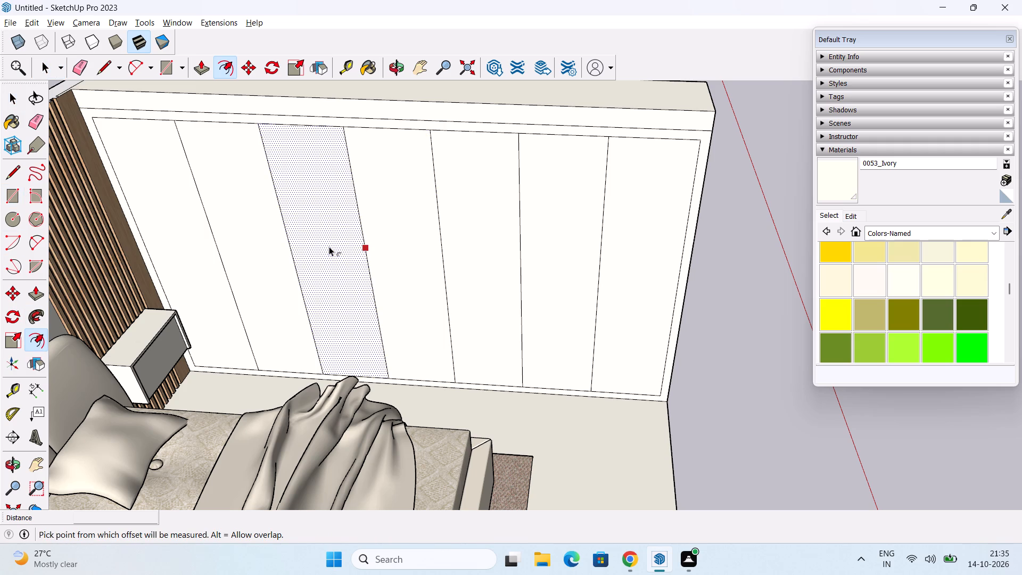
{"action": "left_click", "coordinate": [369, 230]}
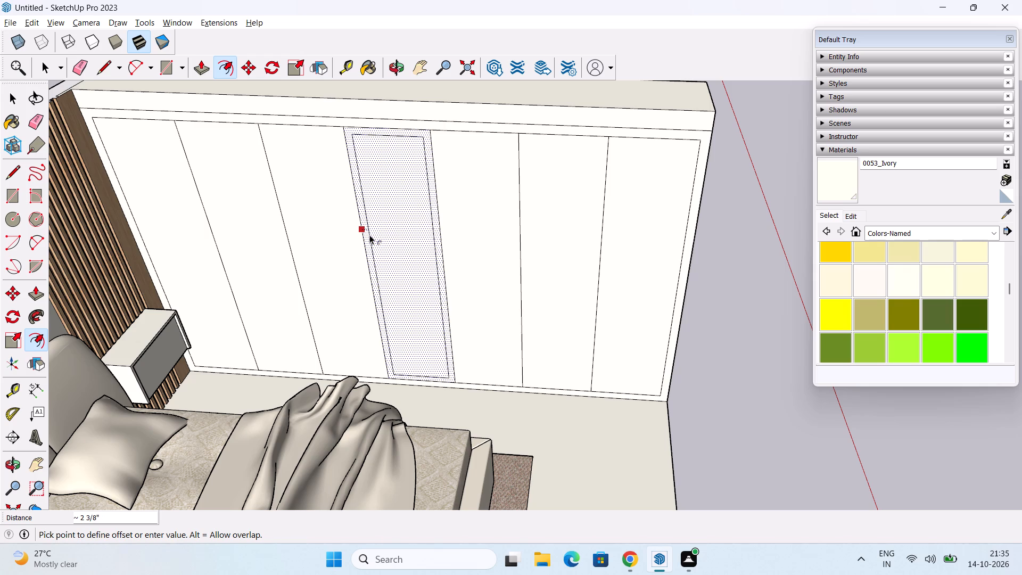
{"action": "type", "text": "1."}
{"action": "type", "text": "5\""}
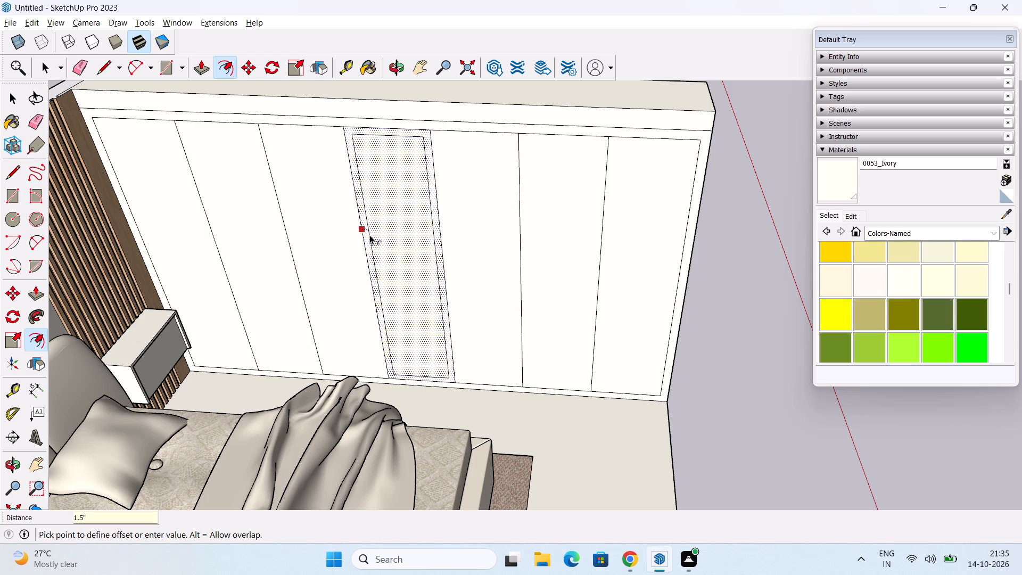
{"action": "key", "text": "Return"}
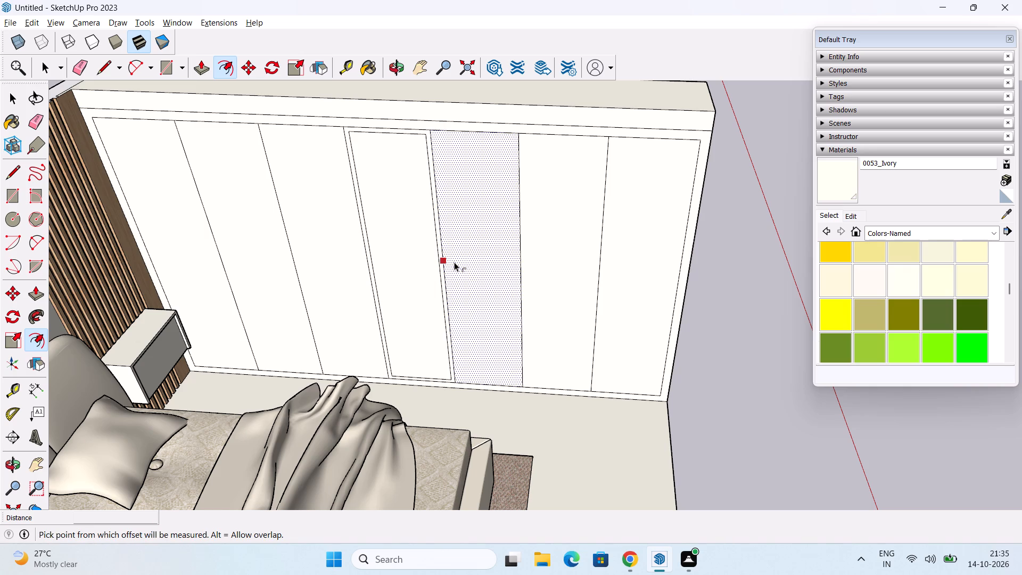
{"action": "left_click", "coordinate": [454, 262]}
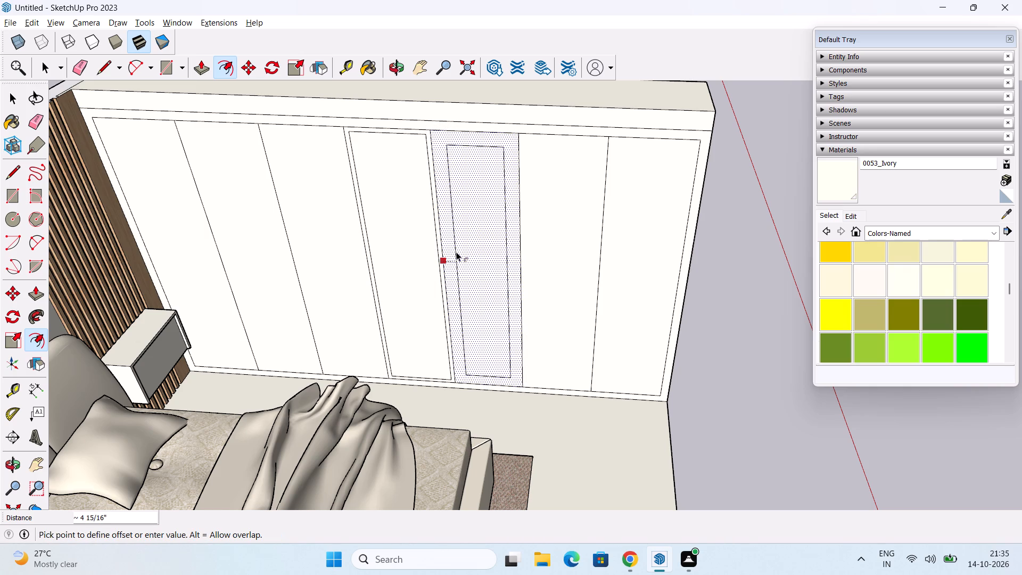
{"action": "type", "text": "1.5\""}
{"action": "key", "text": "Return"}
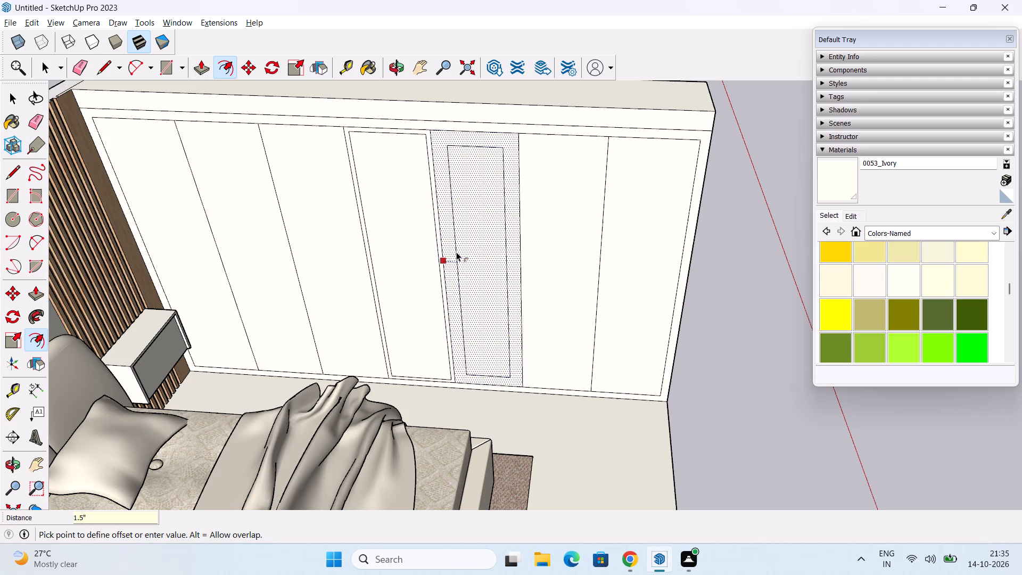
{"action": "key", "text": "space"}
Move the fourth panel's inner vertical edge nearest the fifth panel 1 1/2" onto the divider between the two panels.
{"action": "middle_click_drag", "start_coordinate": [456, 252], "coordinate": [451, 255]}
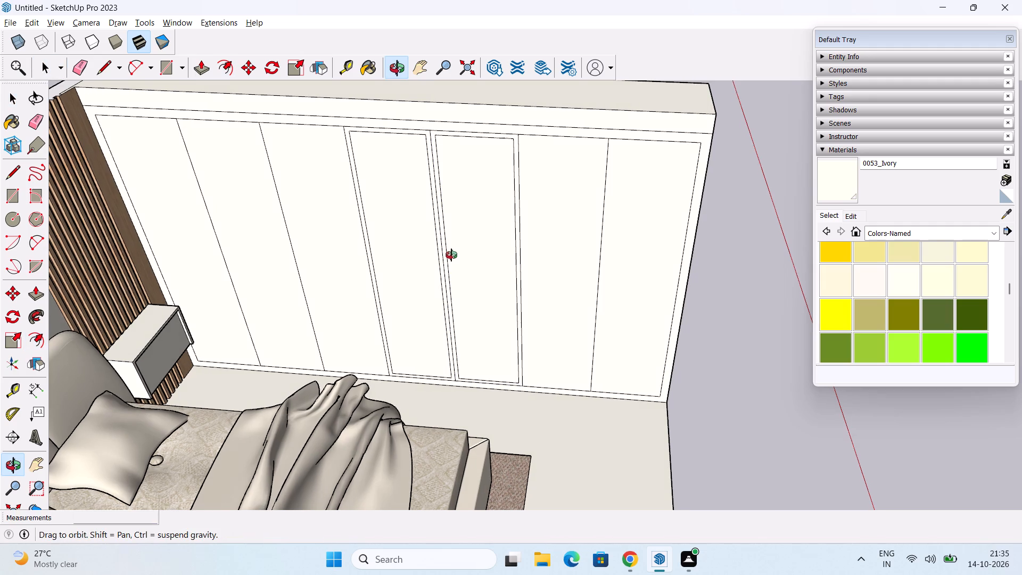
{"action": "middle_click_drag", "start_coordinate": [451, 255], "coordinate": [451, 256]}
{"action": "scroll", "coordinate": [448, 258], "scroll_direction": "up", "scroll_amount": 2}
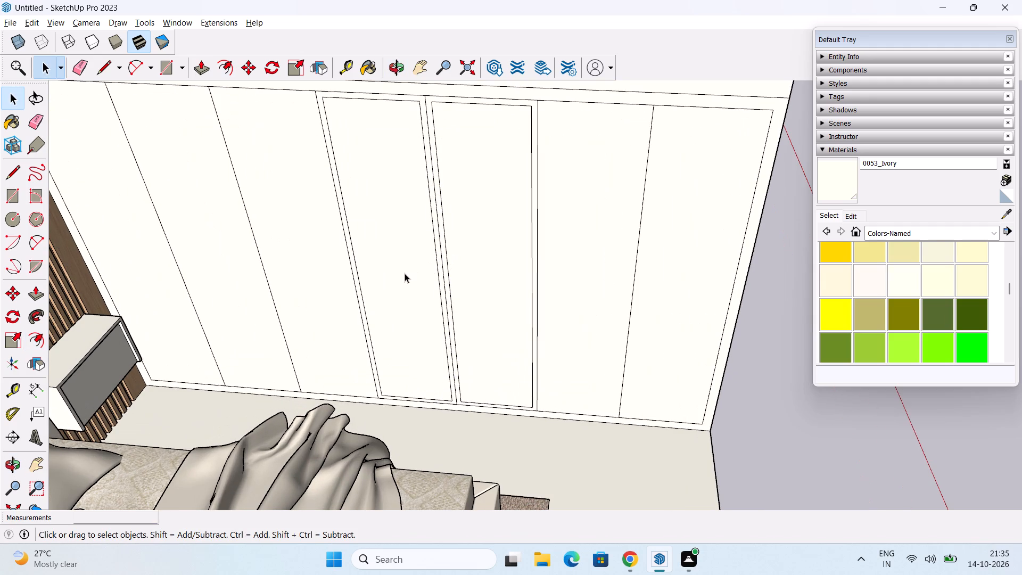
{"action": "middle_click_drag", "start_coordinate": [406, 273], "coordinate": [419, 286]}
{"action": "scroll", "coordinate": [422, 281], "scroll_direction": "down", "scroll_amount": 2}
{"action": "middle_click_drag", "start_coordinate": [432, 283], "coordinate": [433, 283]}
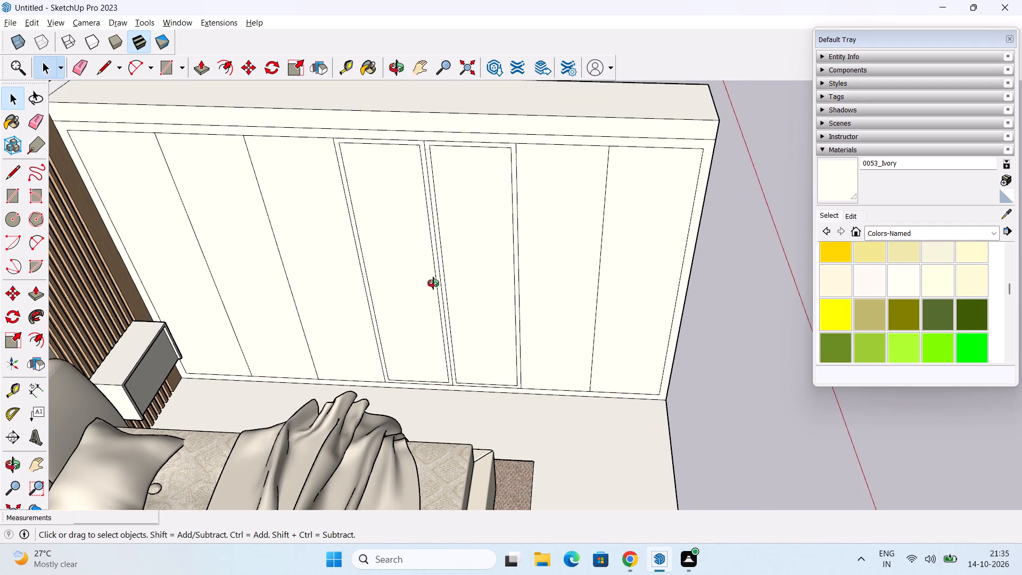
{"action": "middle_click_drag", "start_coordinate": [433, 283], "coordinate": [414, 291]}
{"action": "scroll", "coordinate": [430, 273], "scroll_direction": "up", "scroll_amount": 5}
{"action": "left_click", "coordinate": [436, 251]}
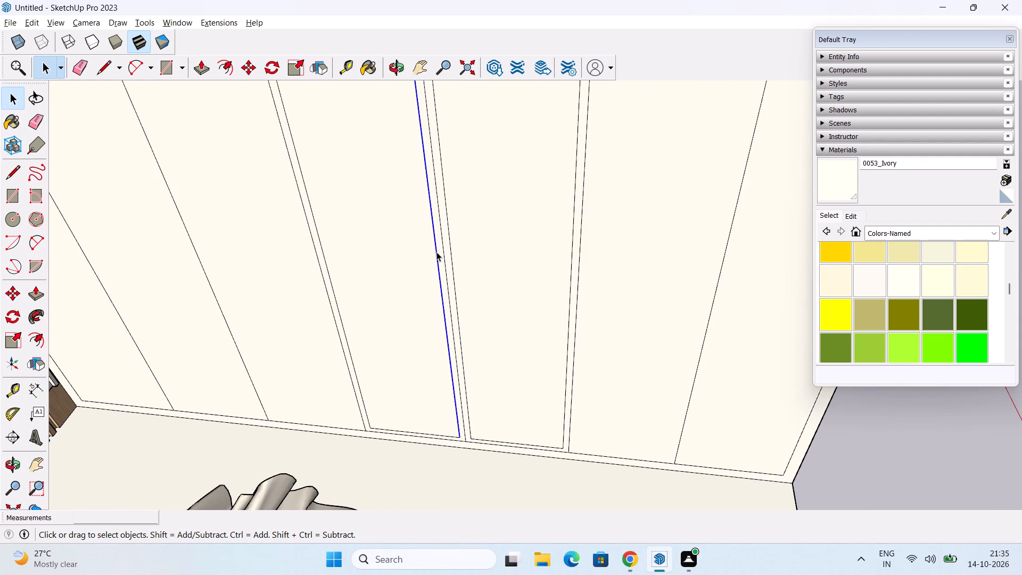
{"action": "scroll", "coordinate": [436, 252], "scroll_direction": "down", "scroll_amount": 5}
{"action": "key", "text": "m"}
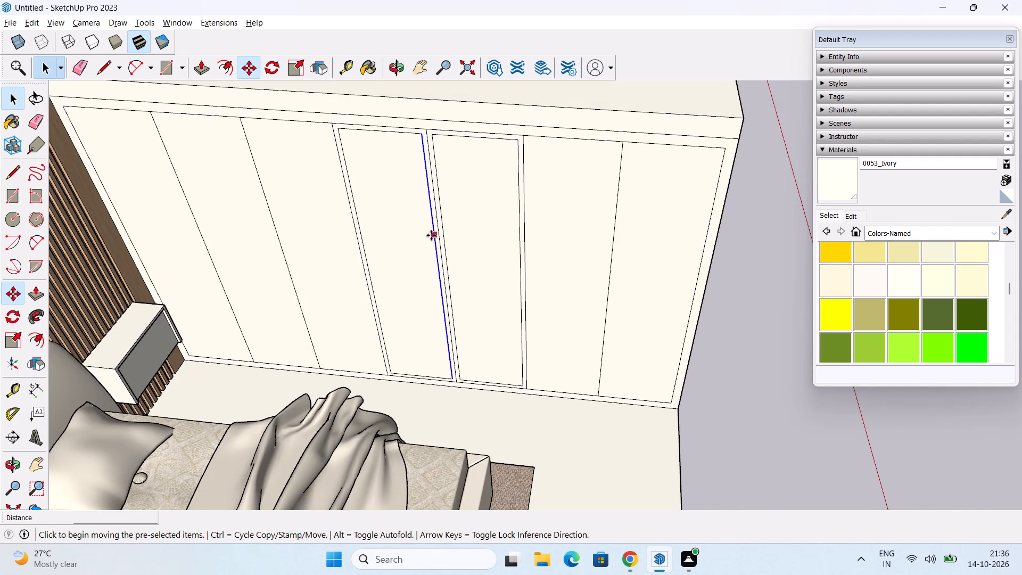
{"action": "scroll", "coordinate": [429, 244], "scroll_direction": "up", "scroll_amount": 2}
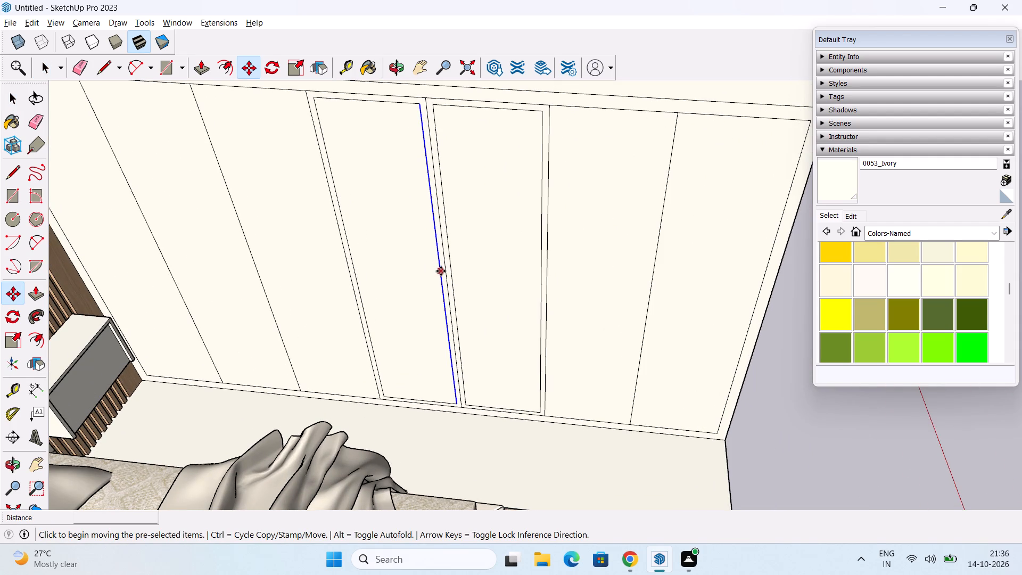
{"action": "left_click", "coordinate": [443, 283]}
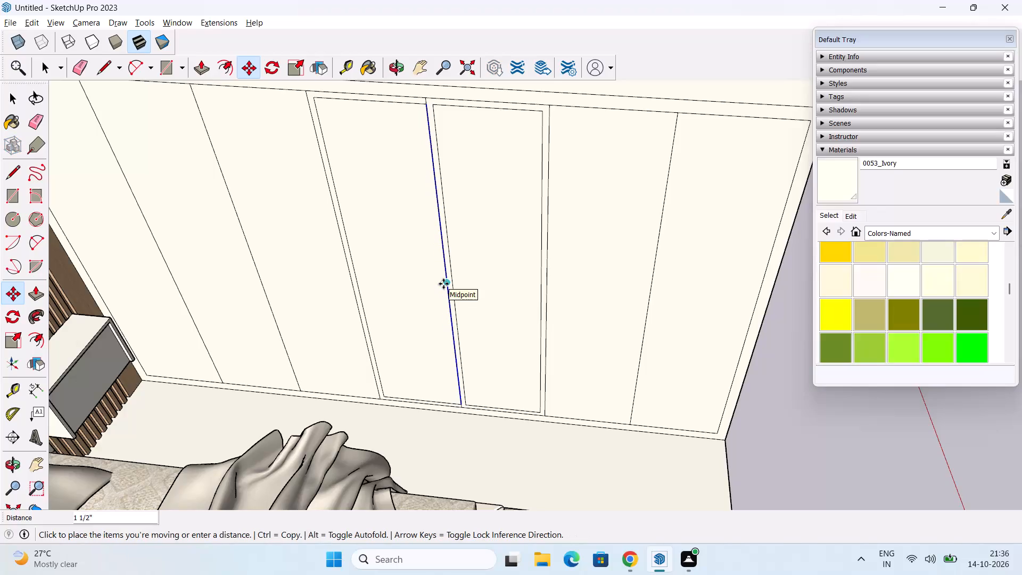
{"action": "left_click", "coordinate": [443, 284]}
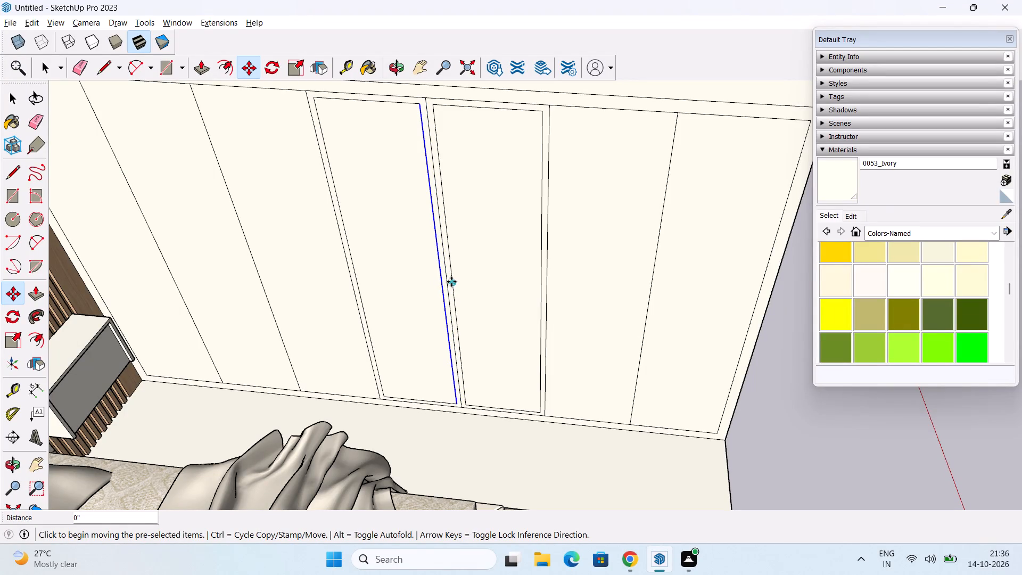
{"action": "key", "text": "ctrl+z"}
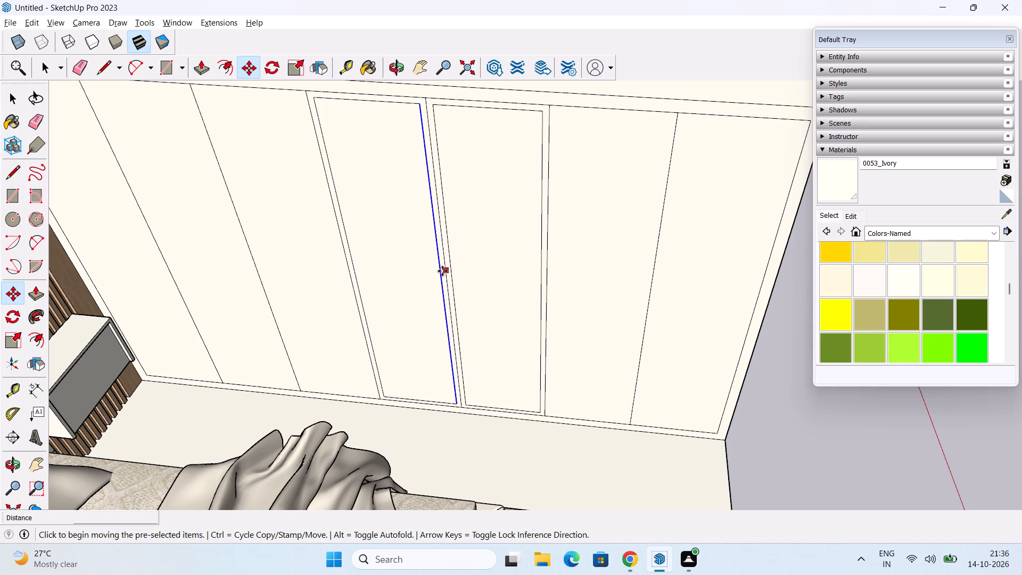
{"action": "left_click", "coordinate": [439, 283]}
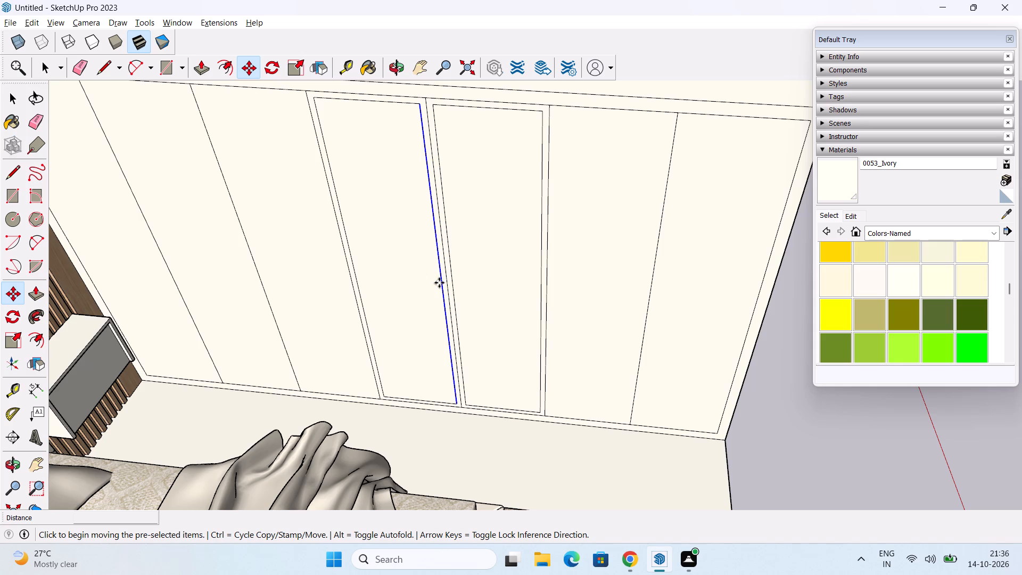
{"action": "left_click", "coordinate": [446, 283]}
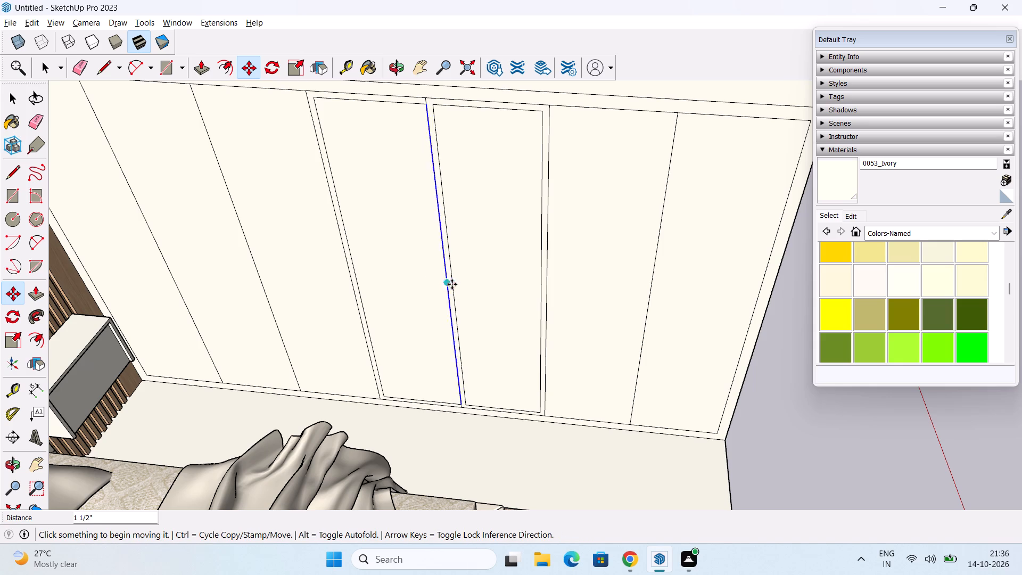
{"action": "middle_click", "coordinate": [446, 113]}
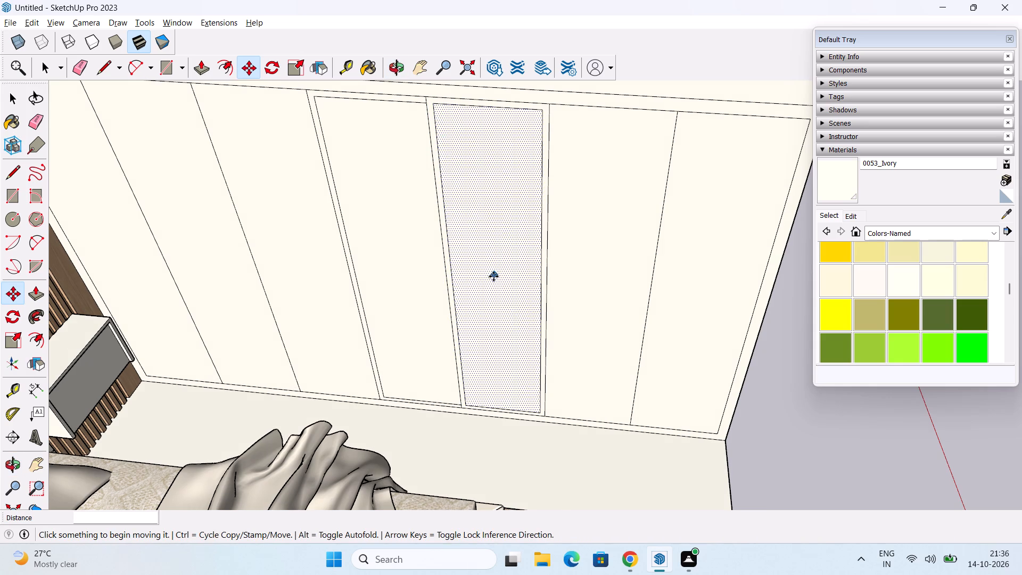
{"action": "key", "text": "space"}
{"action": "scroll", "coordinate": [608, 333], "scroll_direction": "down", "scroll_amount": 2}
{"action": "middle_click_drag", "start_coordinate": [457, 356], "coordinate": [349, 282]}
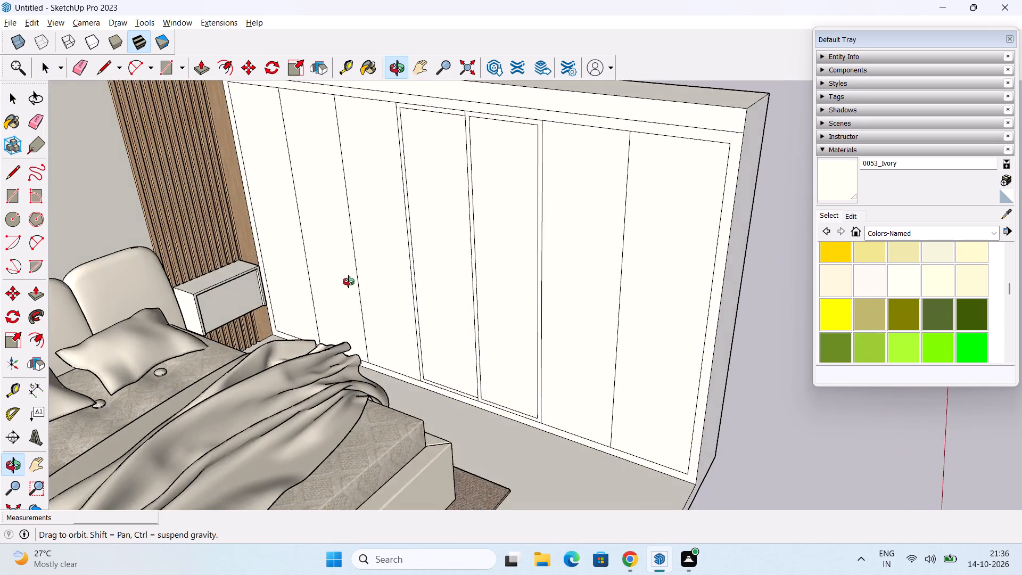
Examine the side wall's seven-panel layout from several angles.
{"action": "middle_click_drag", "start_coordinate": [349, 282], "coordinate": [426, 272]}
{"action": "scroll", "coordinate": [424, 272], "scroll_direction": "down", "scroll_amount": 2}
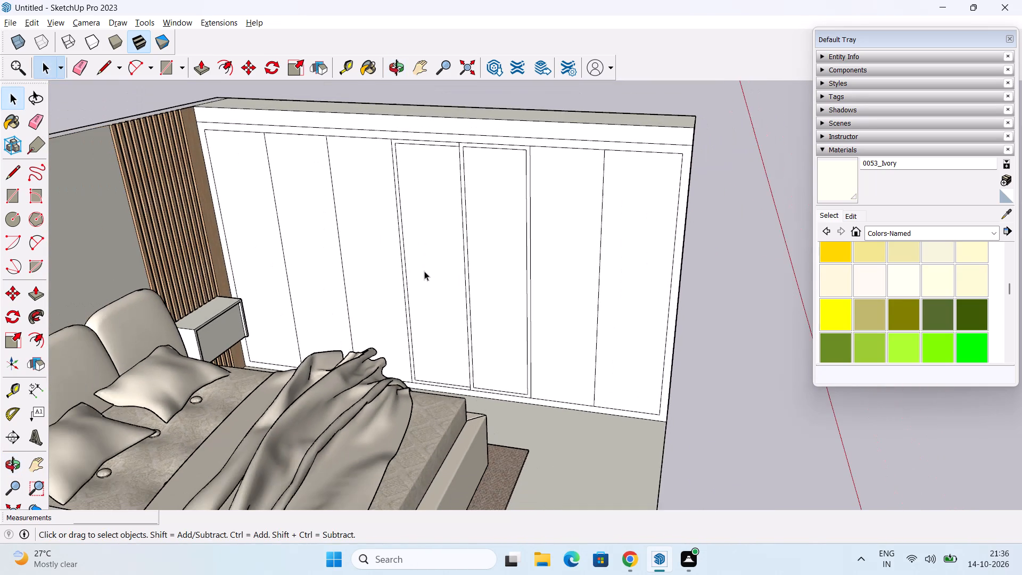
{"action": "middle_click_drag", "start_coordinate": [418, 272], "coordinate": [402, 276]}
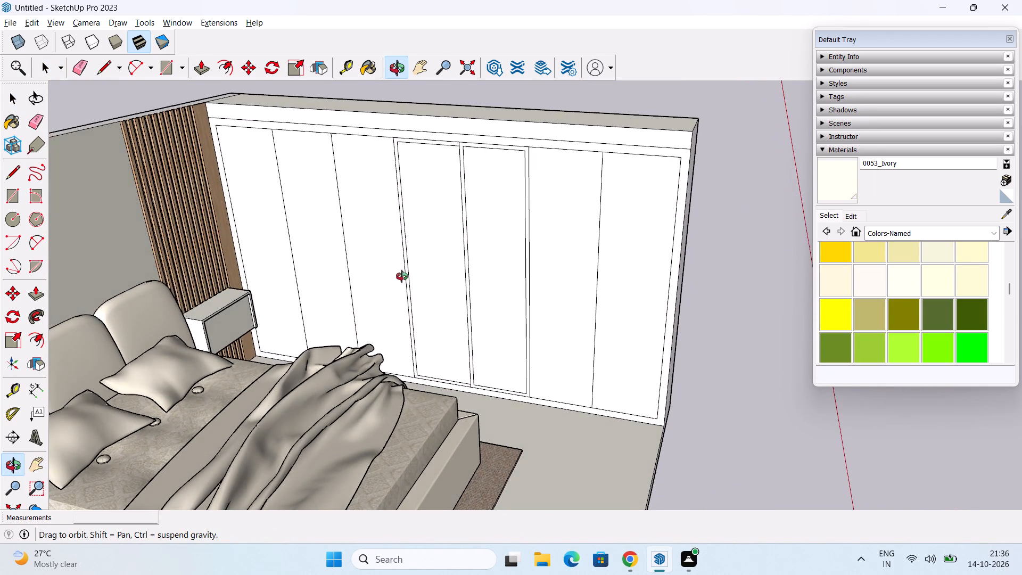
{"action": "middle_click_drag", "start_coordinate": [402, 276], "coordinate": [400, 249]}
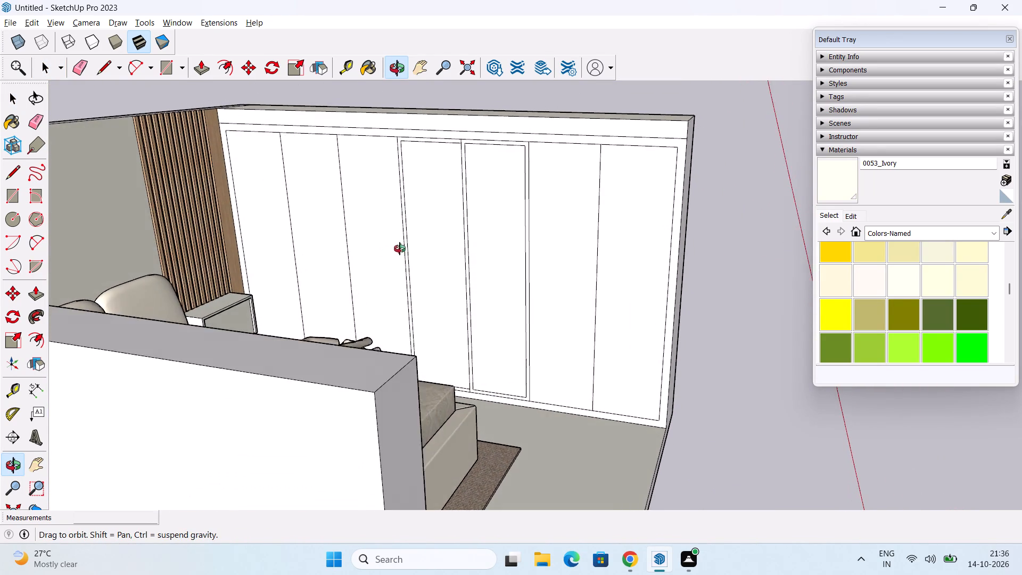
{"action": "middle_click_drag", "start_coordinate": [400, 249], "coordinate": [311, 297]}
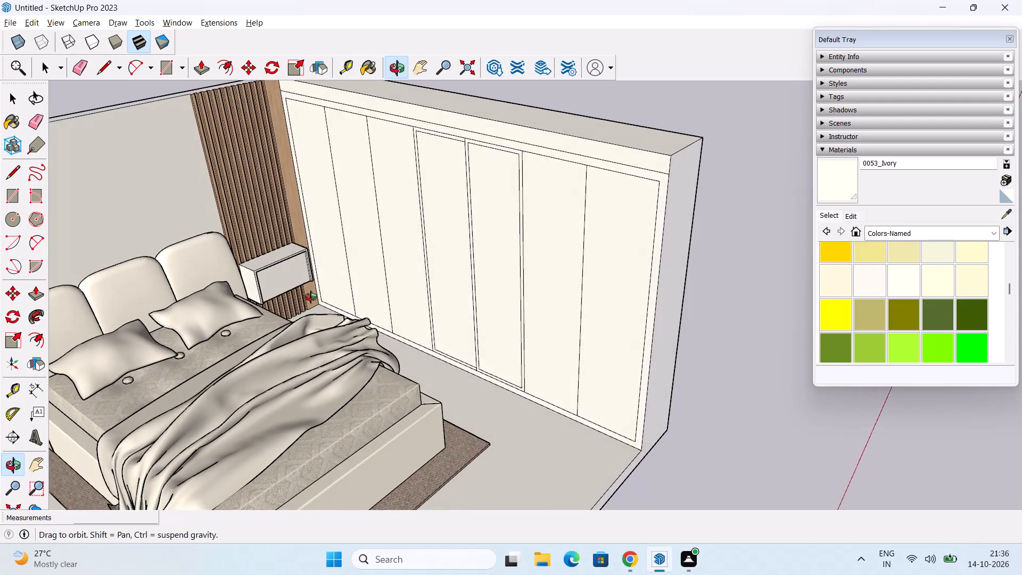
{"action": "middle_click_drag", "start_coordinate": [311, 297], "coordinate": [298, 295]}
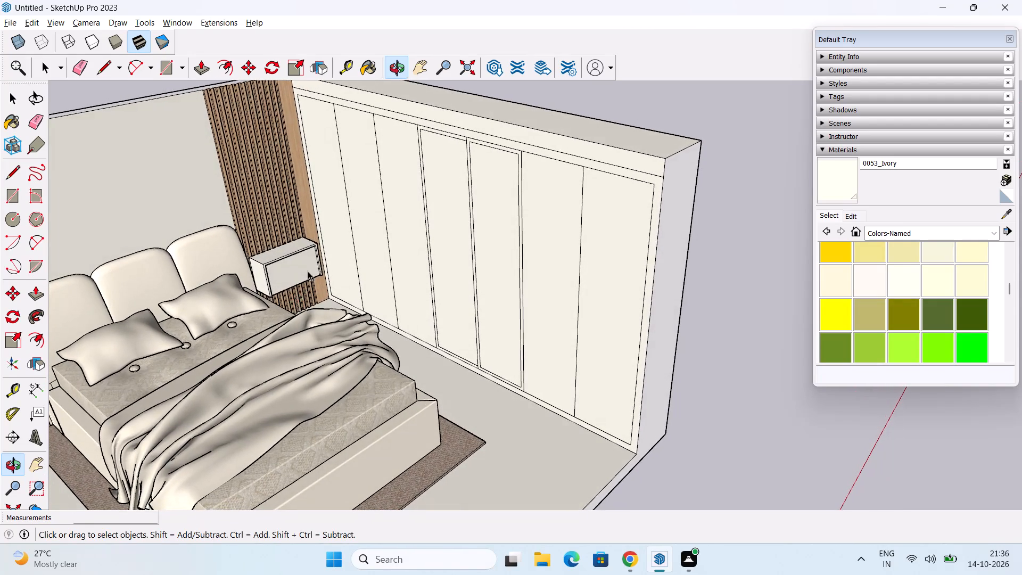
{"action": "scroll", "coordinate": [320, 255], "scroll_direction": "down", "scroll_amount": 3}
{"action": "middle_click_drag", "start_coordinate": [344, 273], "coordinate": [366, 273]}
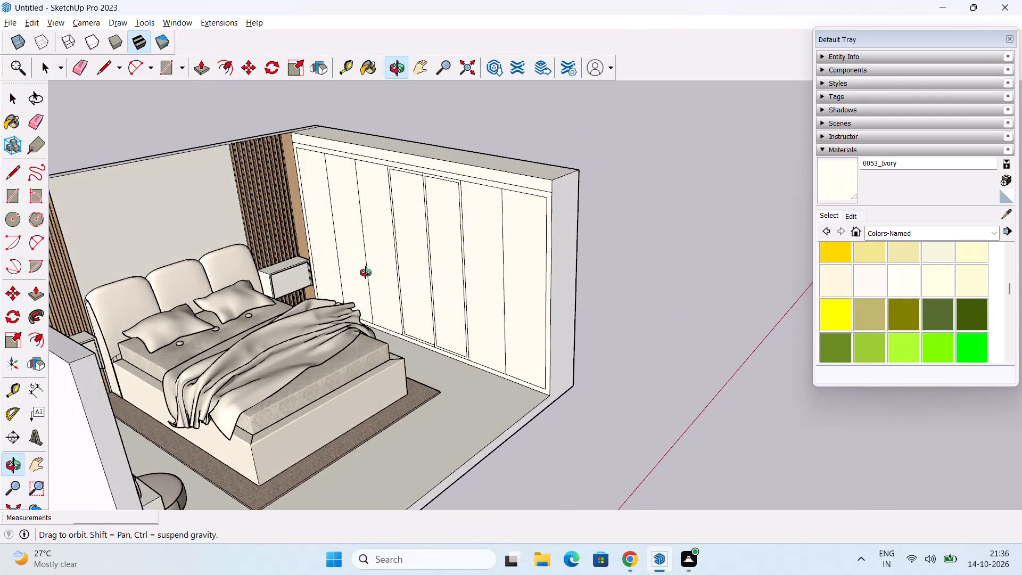
{"action": "middle_click_drag", "start_coordinate": [366, 273], "coordinate": [407, 268]}
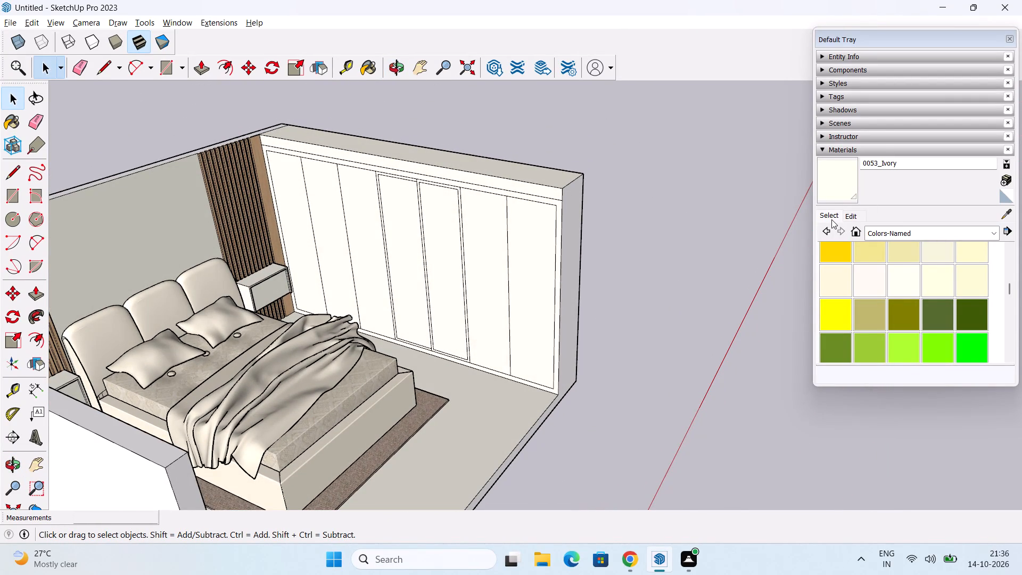
Paint the inset faces of the side wall's fourth and fifth panels with Translucent Glass Blue from Glass and Mirrors.
{"action": "left_click", "coordinate": [830, 215]}
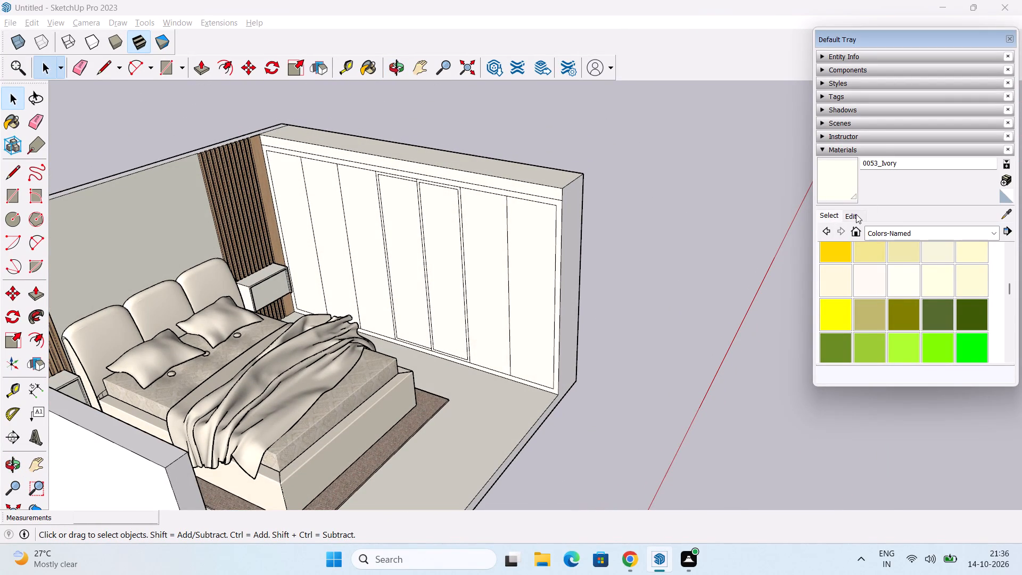
{"action": "left_click", "coordinate": [872, 230]}
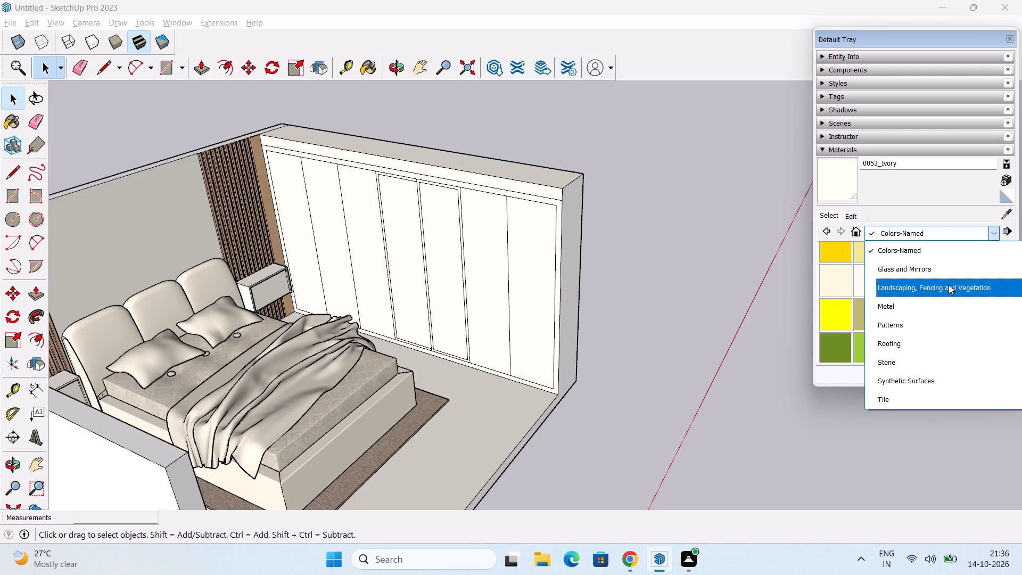
{"action": "left_click", "coordinate": [951, 275]}
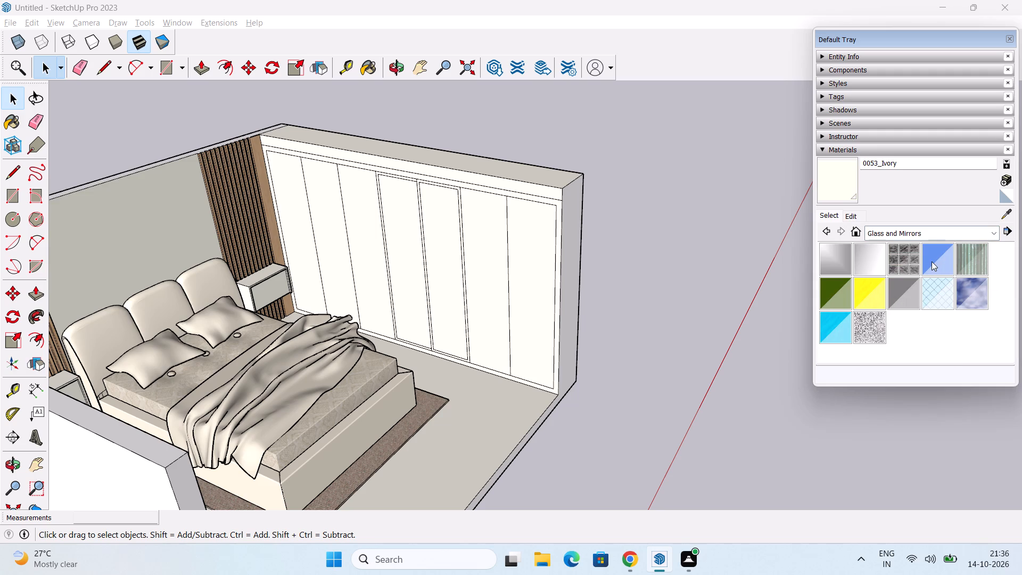
{"action": "left_click", "coordinate": [932, 261]}
{"action": "scroll", "coordinate": [516, 284], "scroll_direction": "up", "scroll_amount": 2}
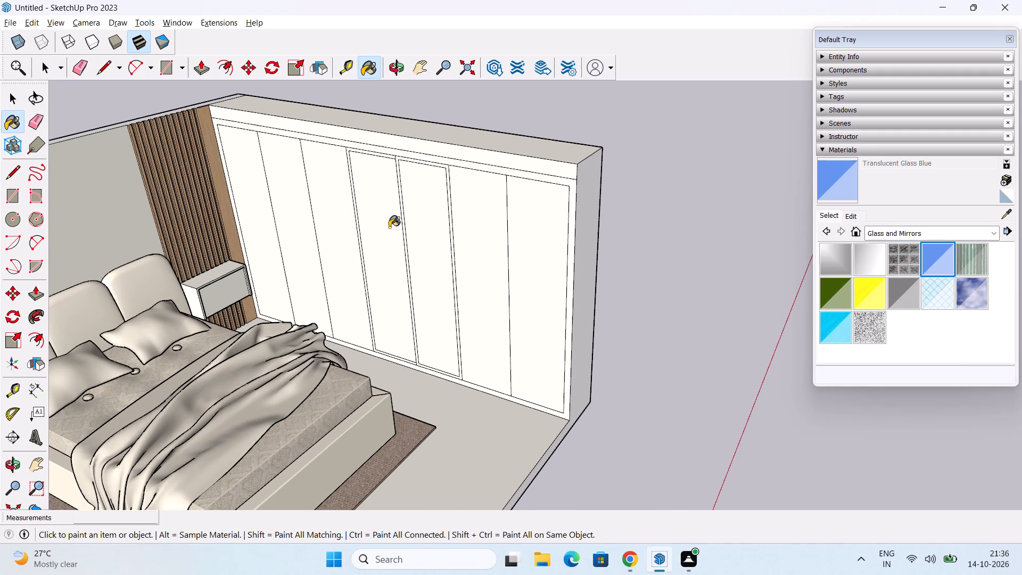
{"action": "left_click", "coordinate": [374, 227]}
{"action": "left_click", "coordinate": [423, 214]}
{"action": "middle_click_drag", "start_coordinate": [425, 312], "coordinate": [261, 255]}
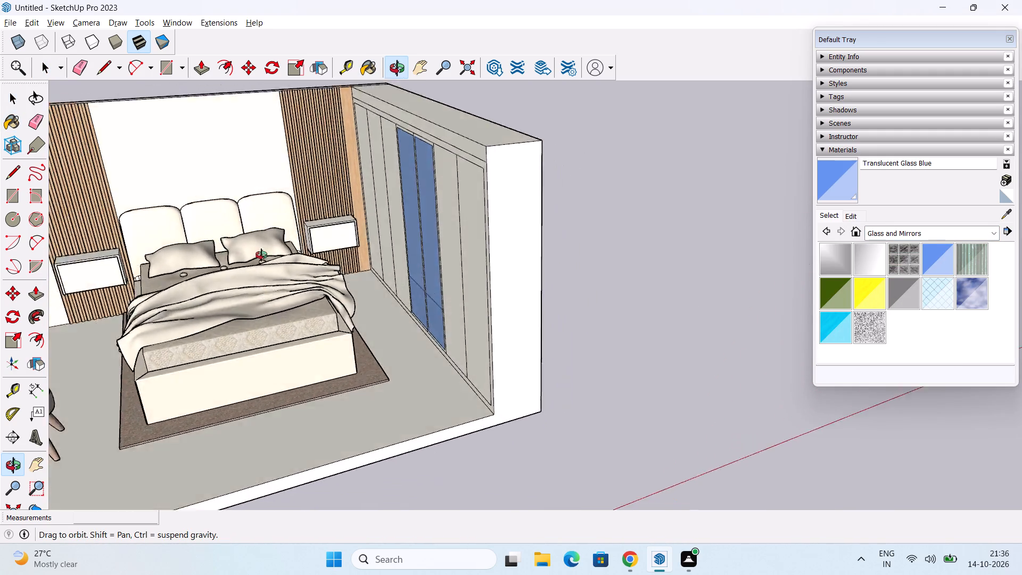
{"action": "middle_click_drag", "start_coordinate": [261, 255], "coordinate": [427, 317]}
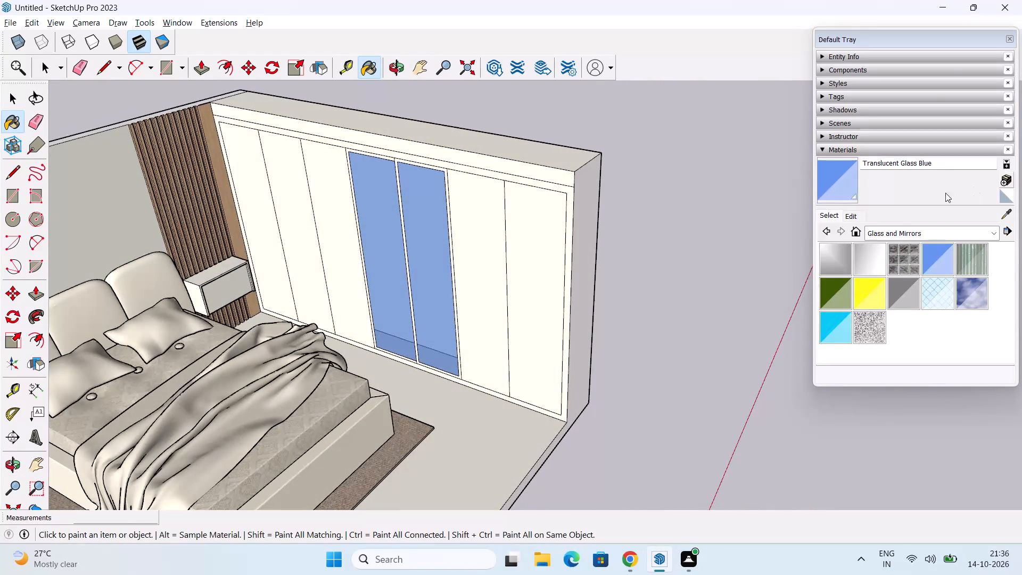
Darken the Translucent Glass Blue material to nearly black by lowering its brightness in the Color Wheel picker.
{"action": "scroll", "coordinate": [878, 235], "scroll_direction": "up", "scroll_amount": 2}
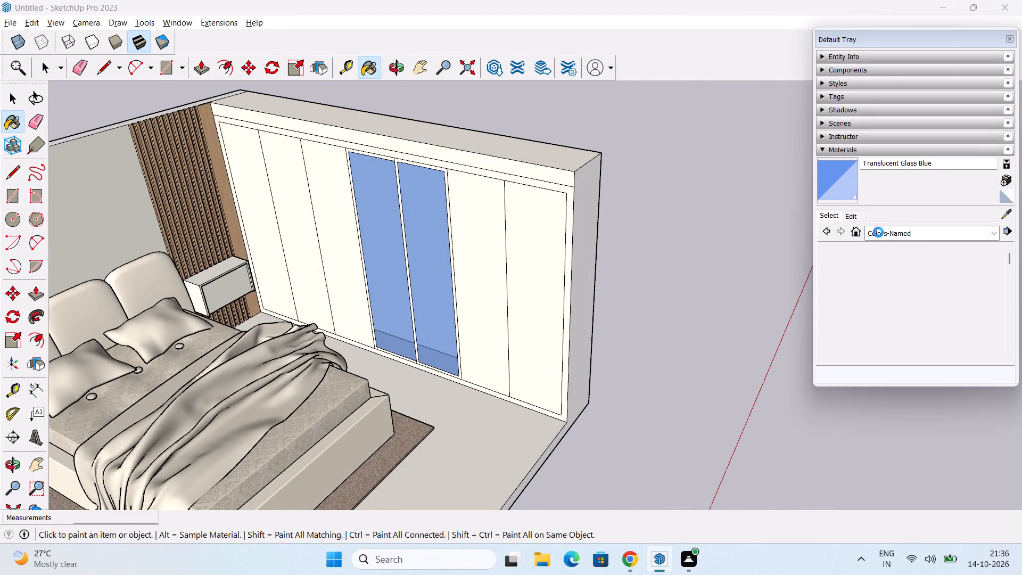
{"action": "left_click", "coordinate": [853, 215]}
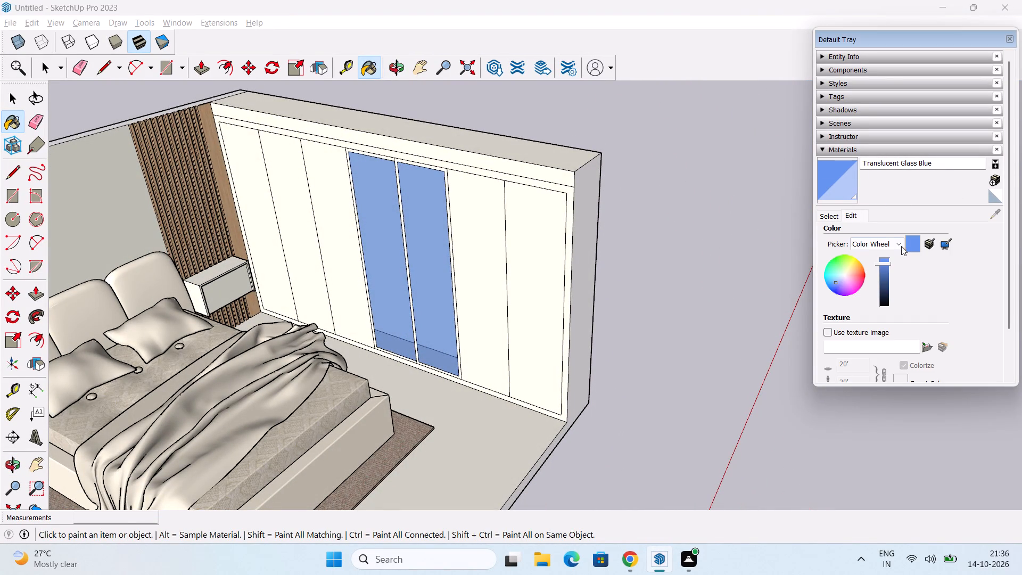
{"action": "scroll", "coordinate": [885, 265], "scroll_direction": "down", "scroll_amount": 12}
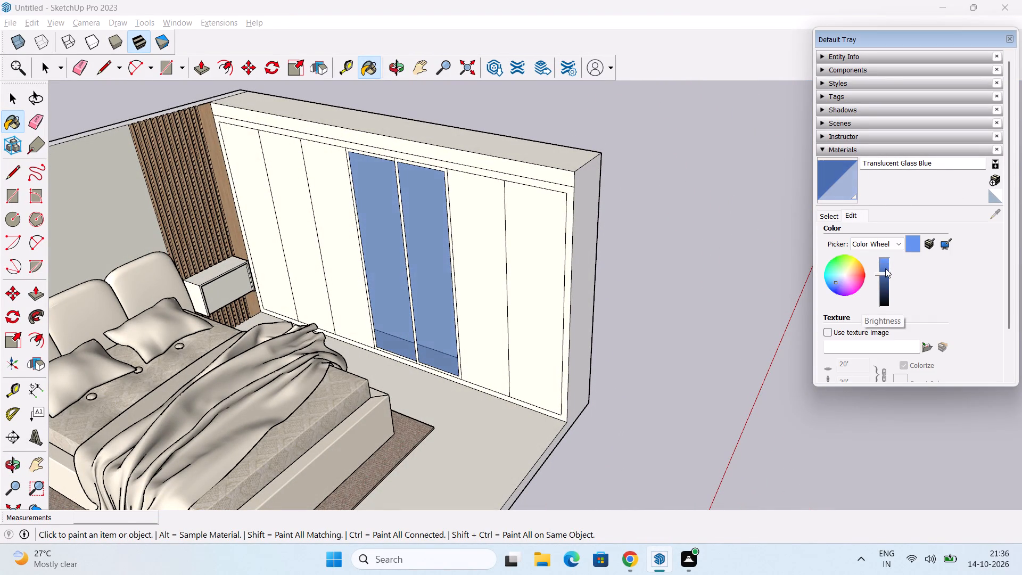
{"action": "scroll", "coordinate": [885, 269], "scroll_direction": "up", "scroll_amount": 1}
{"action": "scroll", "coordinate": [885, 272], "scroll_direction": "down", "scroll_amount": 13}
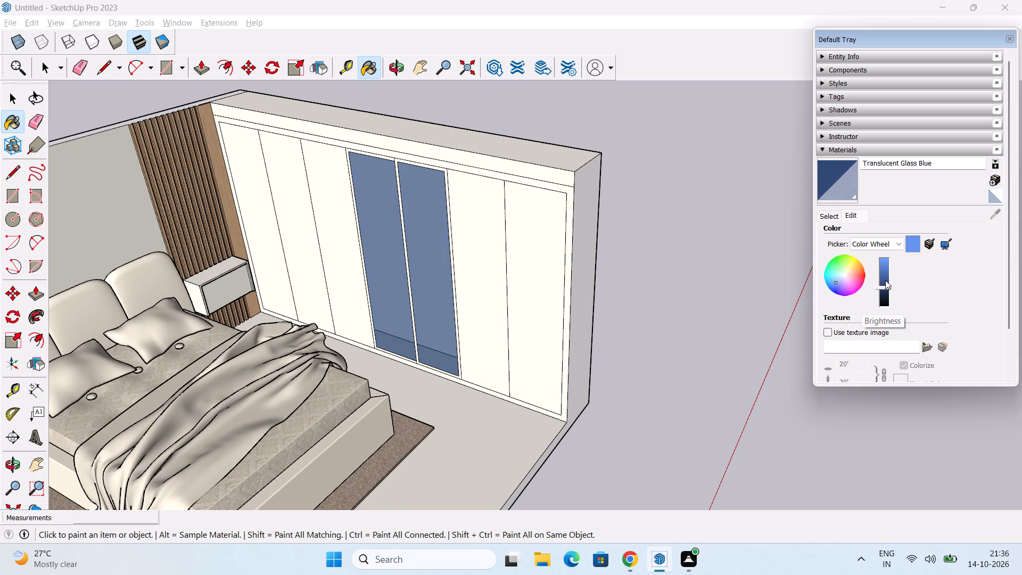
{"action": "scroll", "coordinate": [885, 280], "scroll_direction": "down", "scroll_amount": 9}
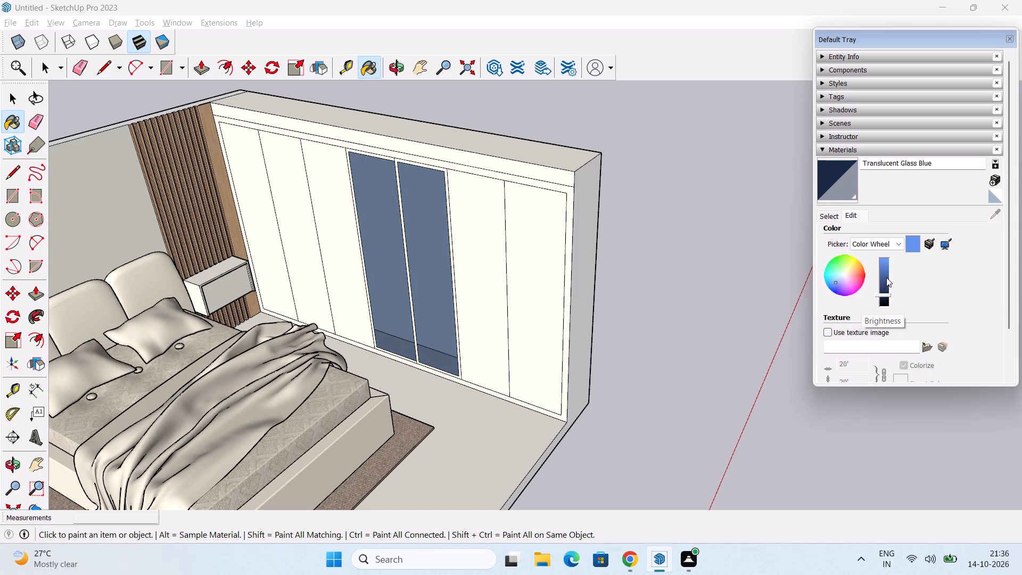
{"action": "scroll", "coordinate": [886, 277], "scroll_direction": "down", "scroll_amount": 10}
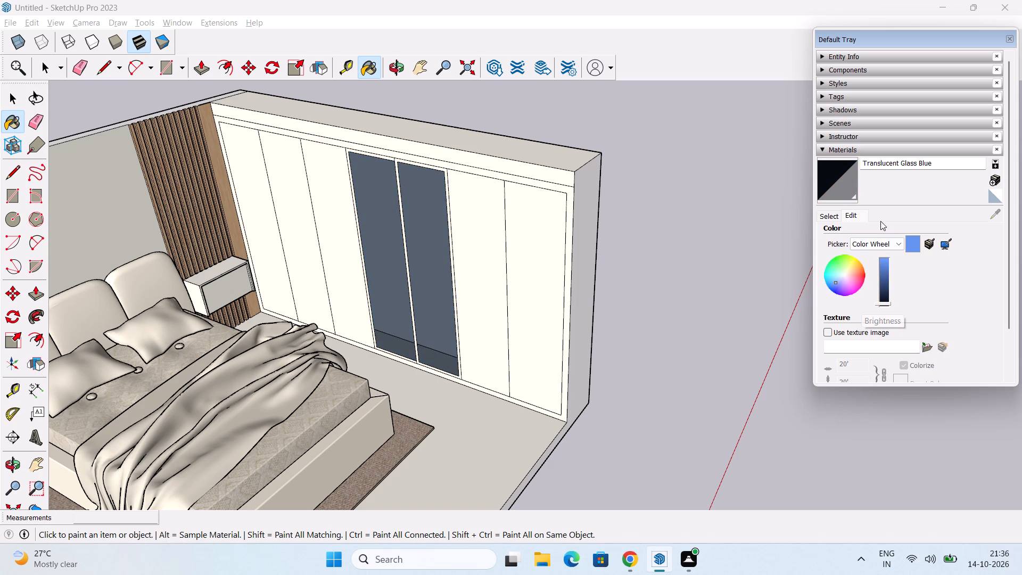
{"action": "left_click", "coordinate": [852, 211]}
Switch the Translucent Glass Blue colour picker to HLS and set the lightness to 100.
{"action": "middle_click_drag", "start_coordinate": [671, 303], "coordinate": [589, 268]}
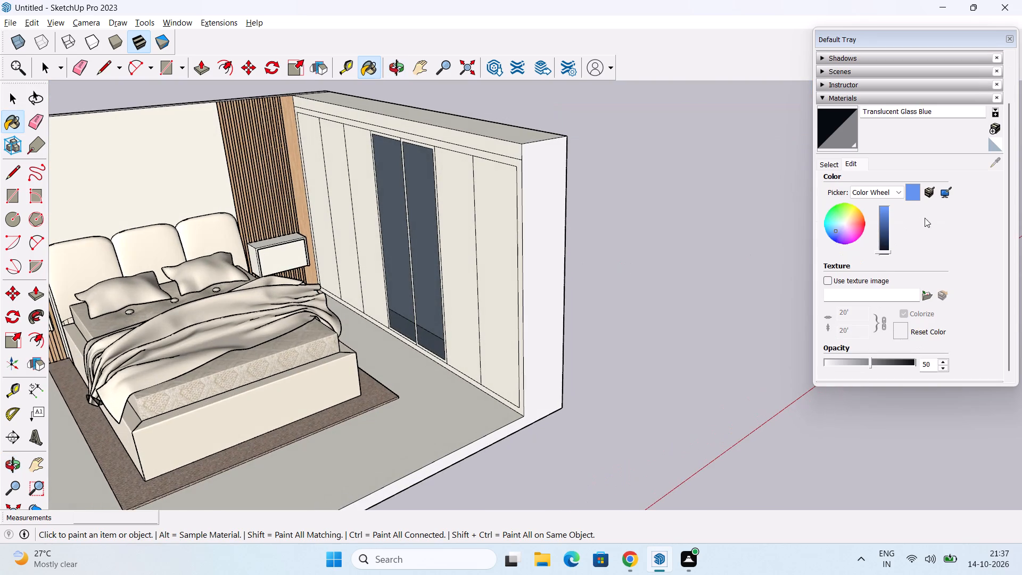
{"action": "left_click", "coordinate": [881, 188]}
{"action": "left_click", "coordinate": [888, 211]}
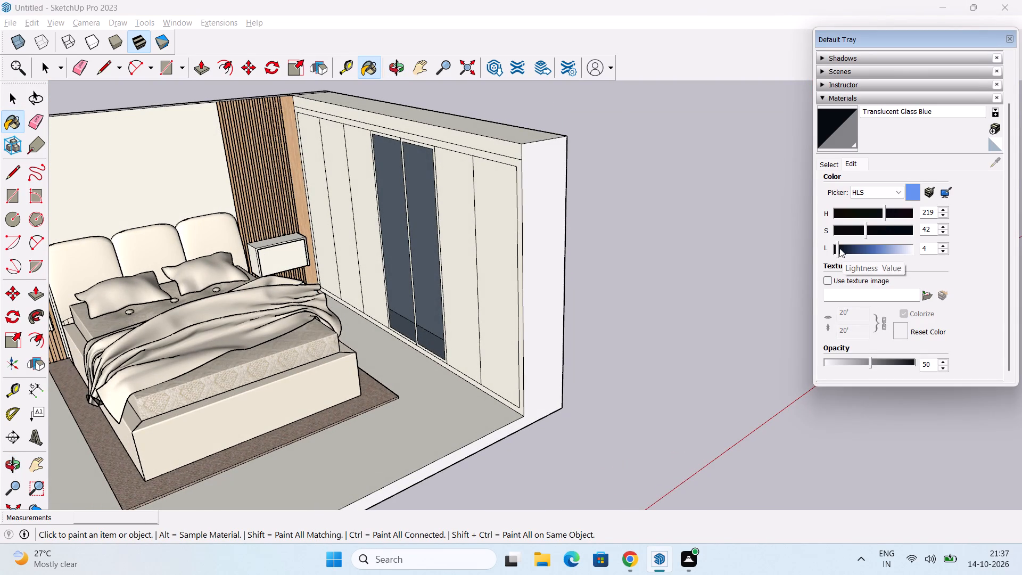
{"action": "left_click_drag", "start_coordinate": [838, 250], "coordinate": [934, 244]}
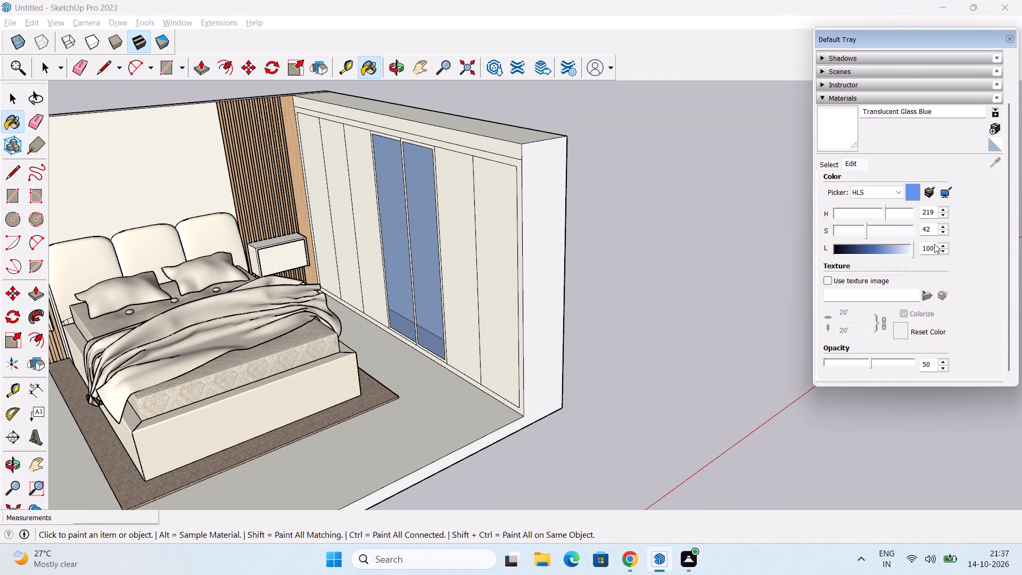
{"action": "left_click_drag", "start_coordinate": [934, 244], "coordinate": [903, 255]}
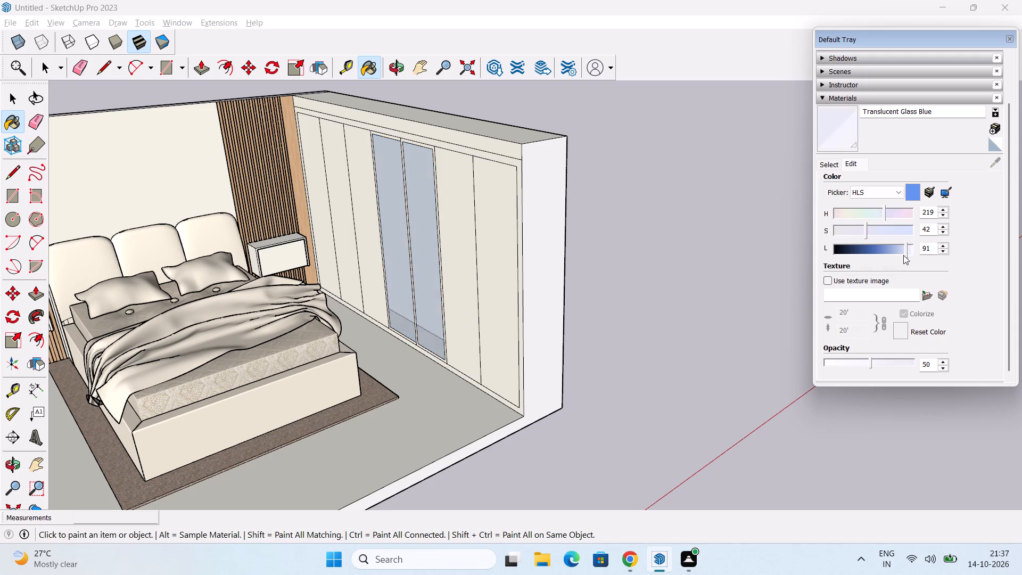
{"action": "left_click_drag", "start_coordinate": [903, 255], "coordinate": [895, 257]}
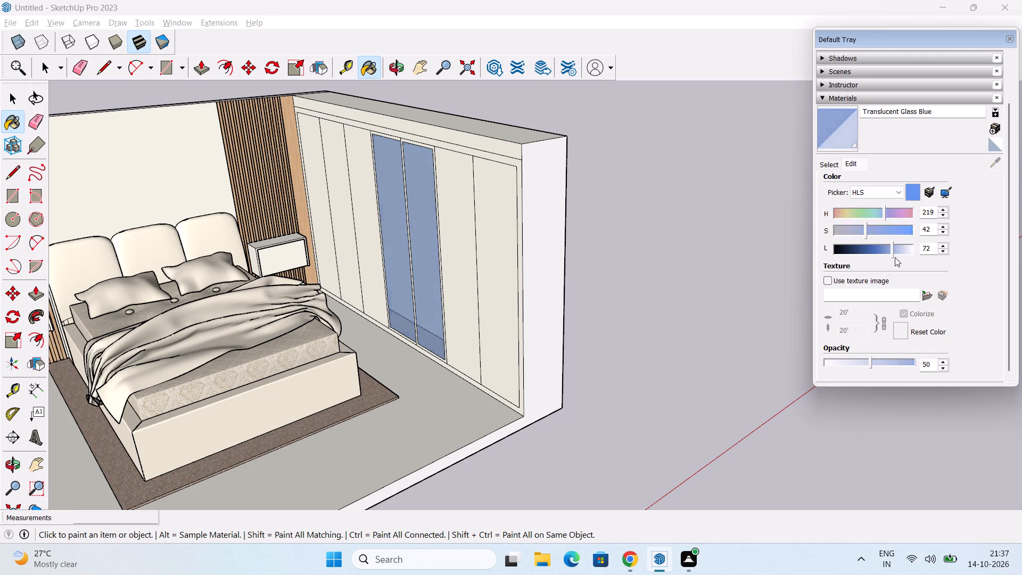
{"action": "left_click_drag", "start_coordinate": [895, 257], "coordinate": [837, 261]}
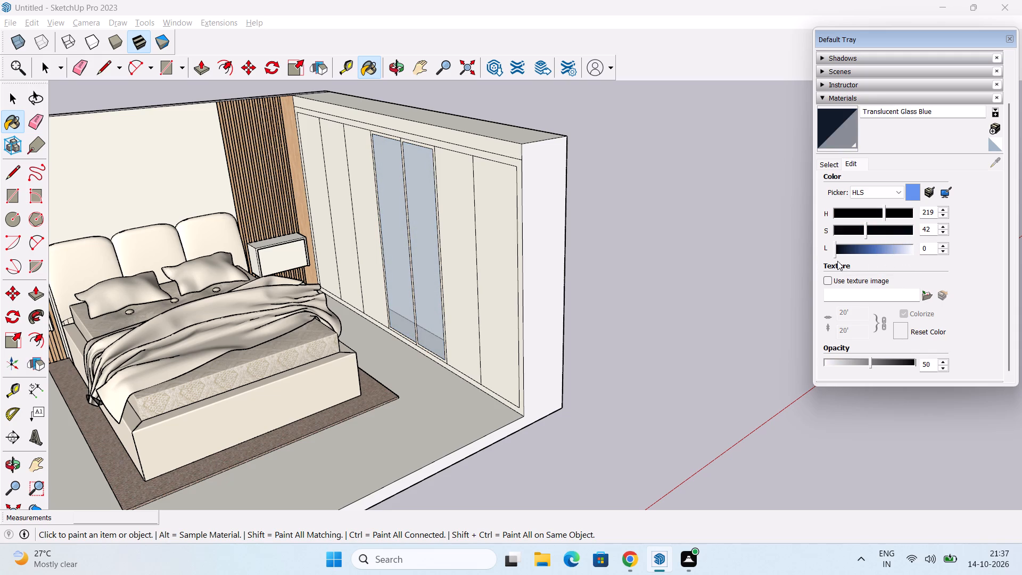
{"action": "left_click_drag", "start_coordinate": [837, 261], "coordinate": [913, 246]}
{"action": "middle_click_drag", "start_coordinate": [502, 285], "coordinate": [582, 198]}
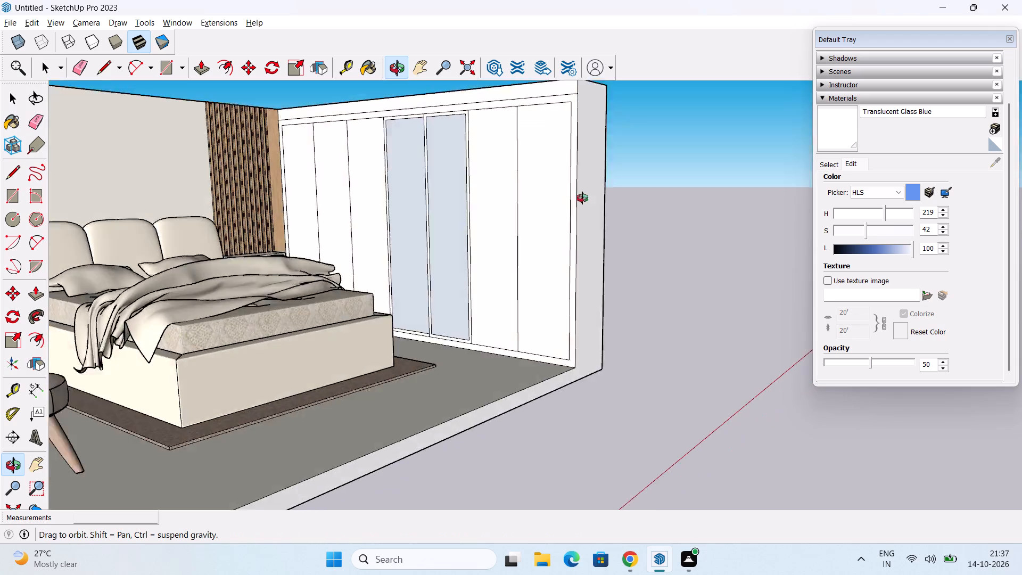
{"action": "middle_click_drag", "start_coordinate": [582, 198], "coordinate": [518, 326]}
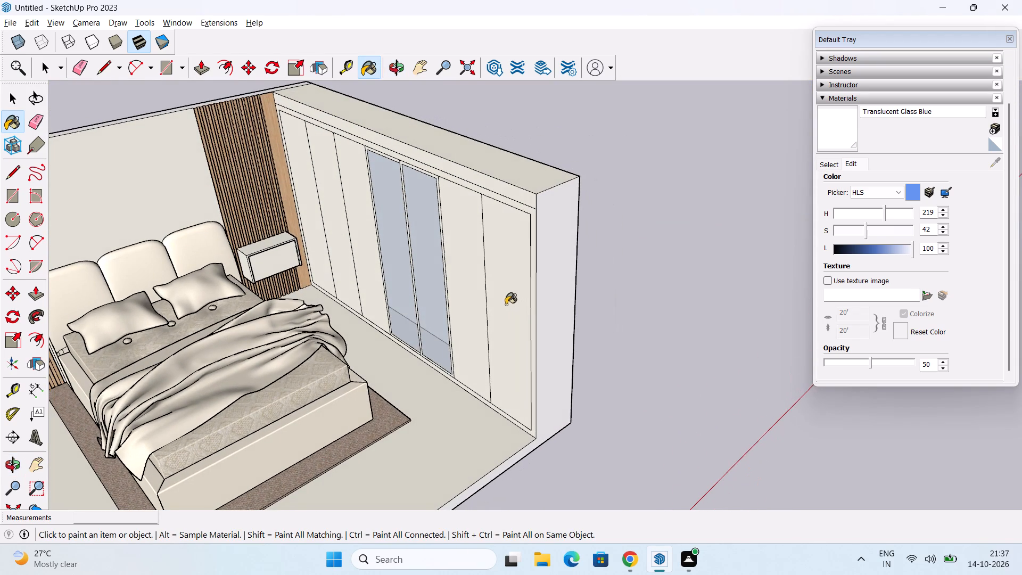
Paint the frame faces around the side wall's two glass panels with Color M08 from the Colors collection.
{"action": "scroll", "coordinate": [489, 270], "scroll_direction": "up", "scroll_amount": 2}
{"action": "scroll", "coordinate": [414, 228], "scroll_direction": "up", "scroll_amount": 2}
{"action": "key", "text": "space"}
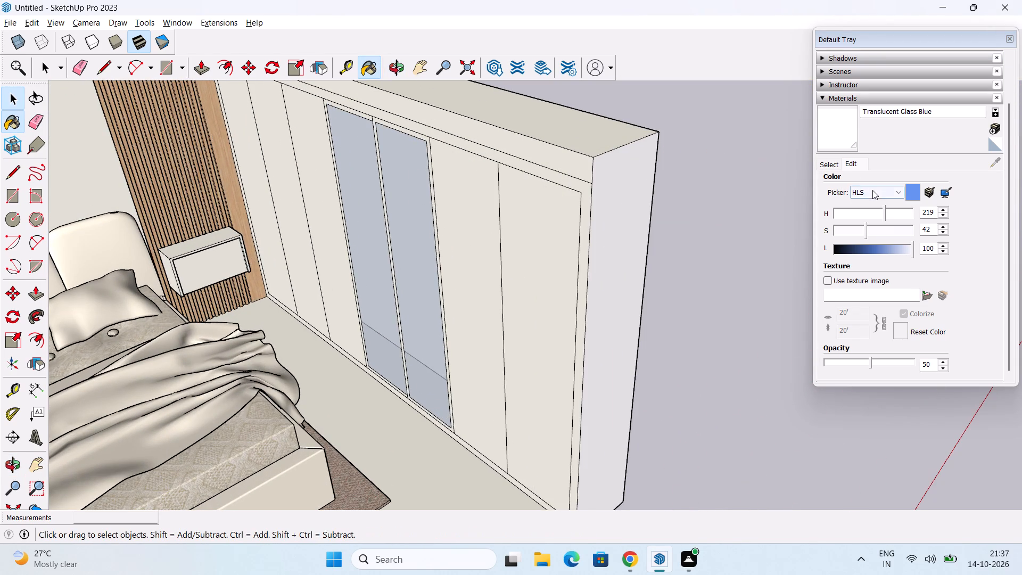
{"action": "left_click", "coordinate": [828, 165]}
{"action": "left_click", "coordinate": [942, 237]}
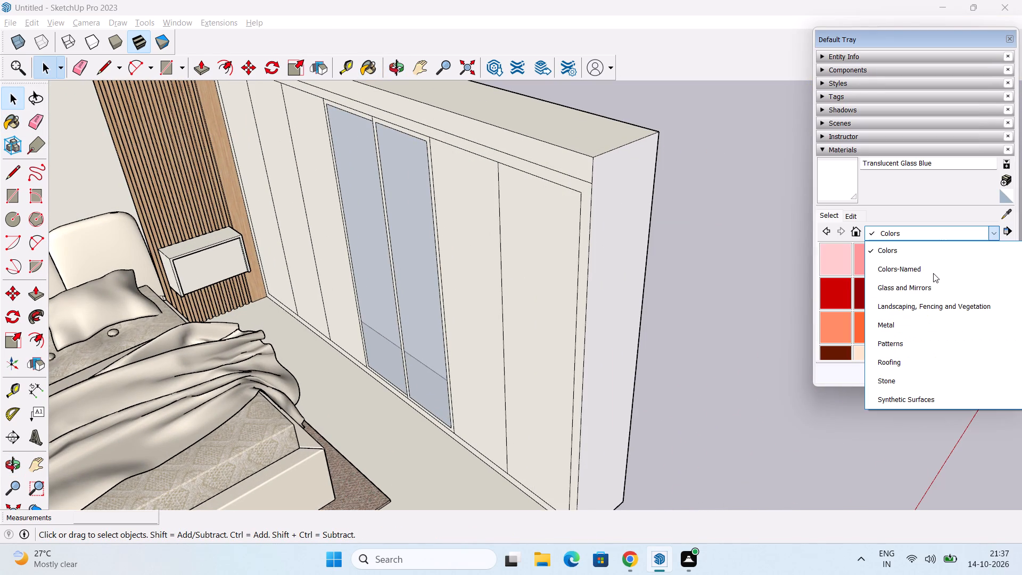
{"action": "left_click", "coordinate": [839, 274]}
{"action": "scroll", "coordinate": [863, 260], "scroll_direction": "down", "scroll_amount": 9}
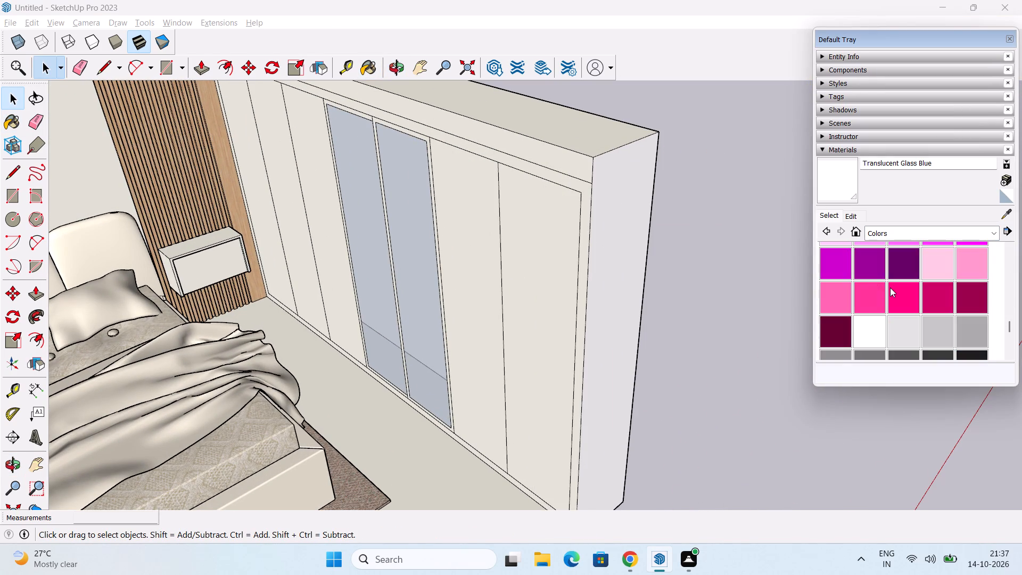
{"action": "scroll", "coordinate": [894, 294], "scroll_direction": "down", "scroll_amount": 4}
{"action": "scroll", "coordinate": [876, 289], "scroll_direction": "up", "scroll_amount": 1}
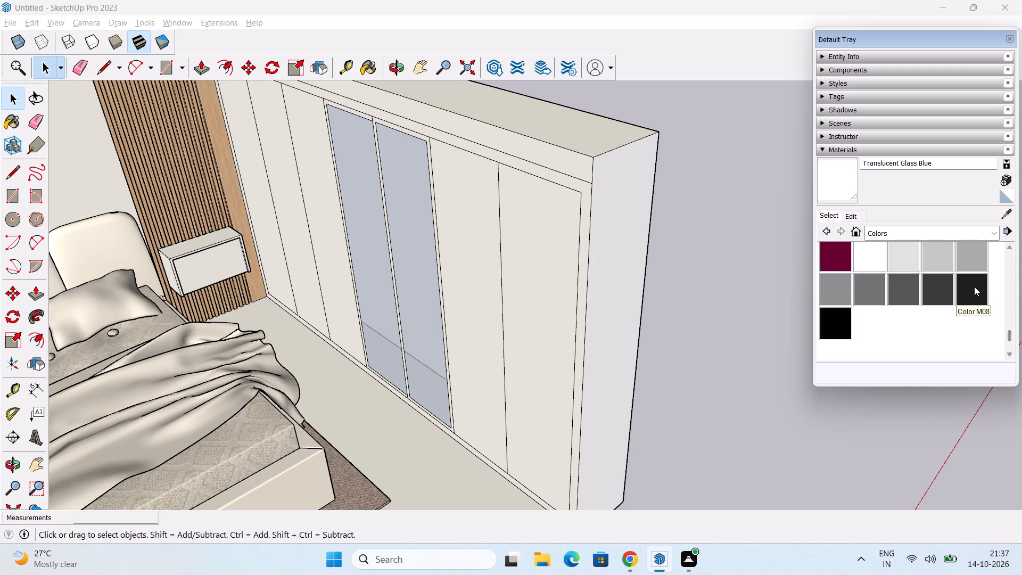
{"action": "left_click", "coordinate": [974, 286]}
{"action": "scroll", "coordinate": [447, 222], "scroll_direction": "up", "scroll_amount": 5}
{"action": "scroll", "coordinate": [414, 93], "scroll_direction": "down", "scroll_amount": 2}
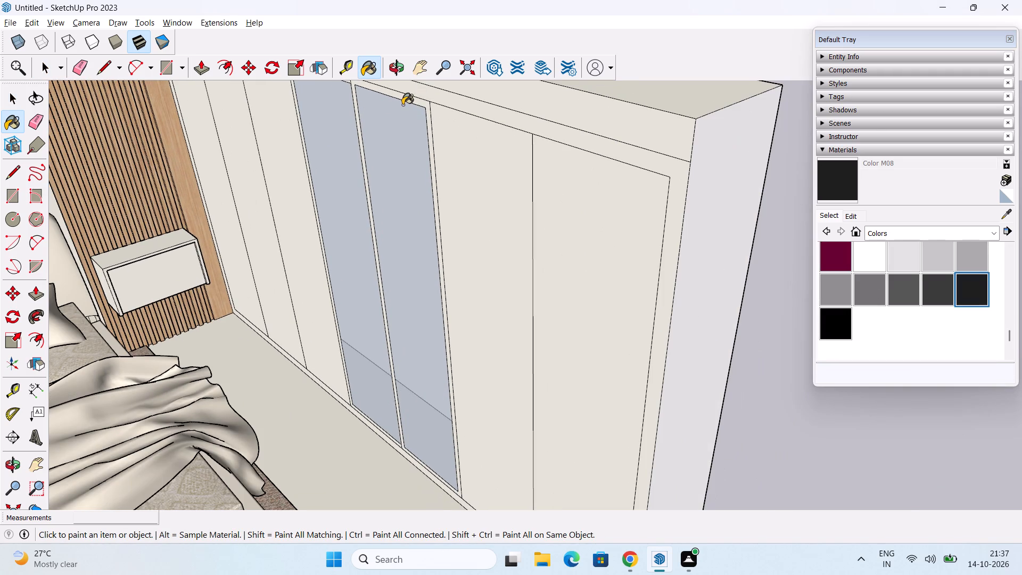
{"action": "left_click", "coordinate": [396, 97]}
{"action": "middle_click_drag", "start_coordinate": [365, 198], "coordinate": [415, 191]}
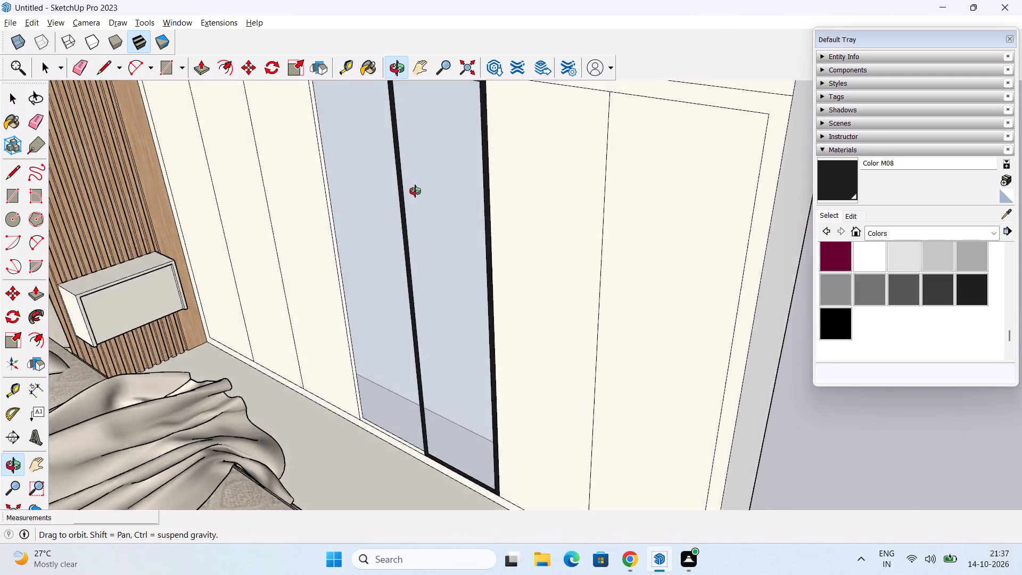
{"action": "middle_click_drag", "start_coordinate": [415, 191], "coordinate": [448, 250]}
{"action": "left_click", "coordinate": [317, 152]}
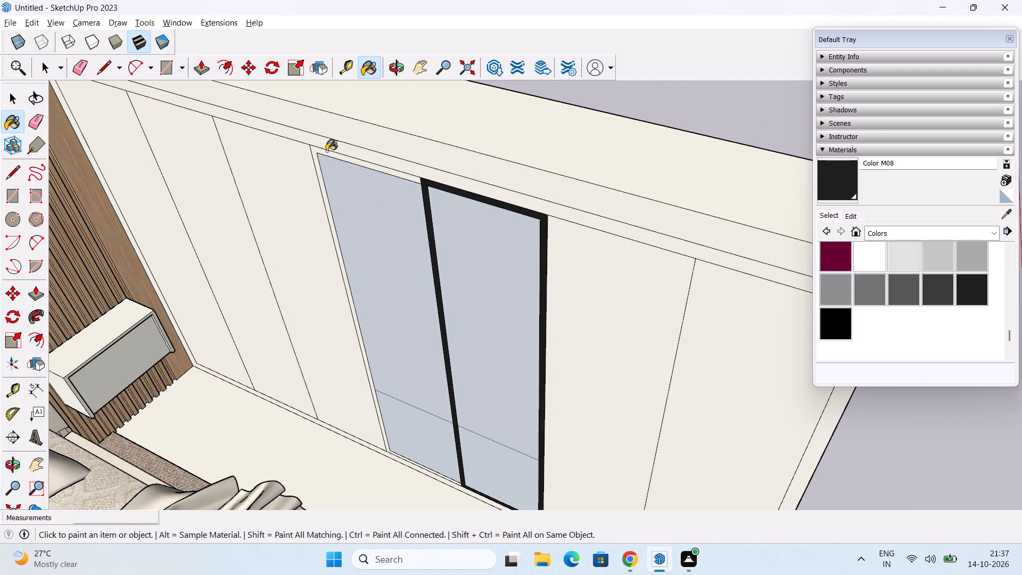
Push/Pull the dark frames of both glass panels out by 1" from the side wall.
{"action": "scroll", "coordinate": [389, 184], "scroll_direction": "down", "scroll_amount": 1}
{"action": "middle_click_drag", "start_coordinate": [407, 227], "coordinate": [379, 168]}
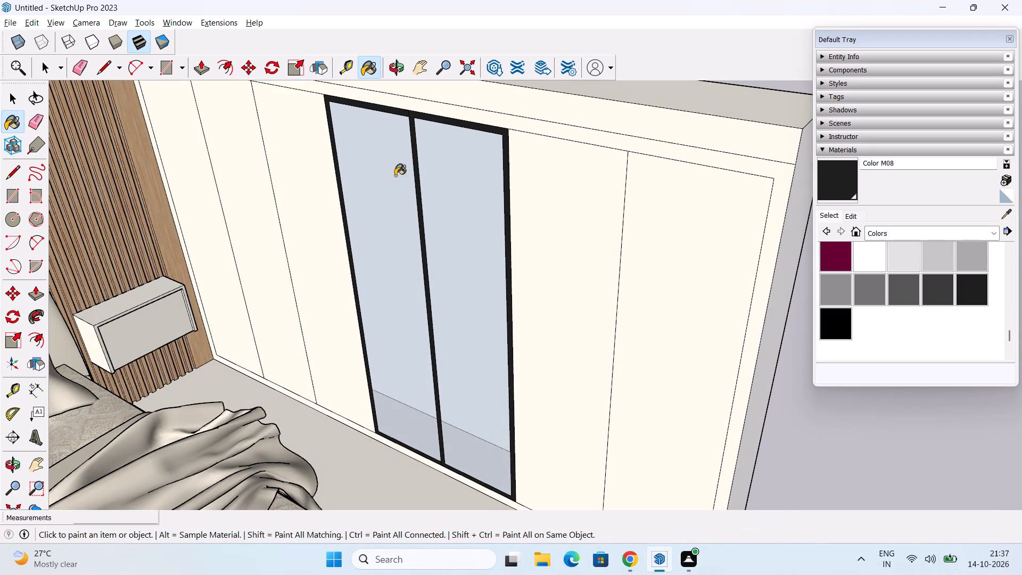
{"action": "key", "text": "space"}
{"action": "key", "text": "p"}
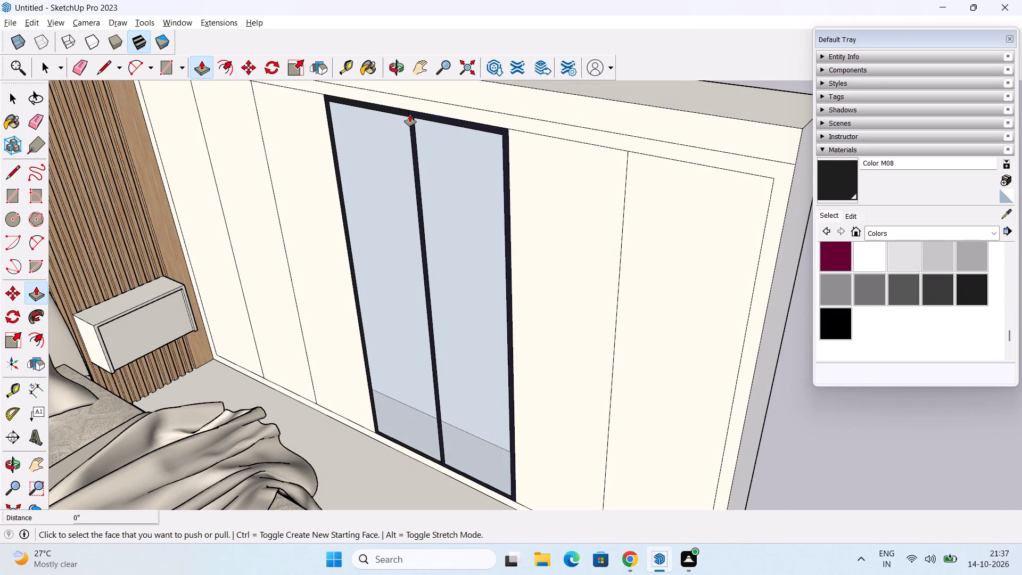
{"action": "left_click", "coordinate": [410, 115]}
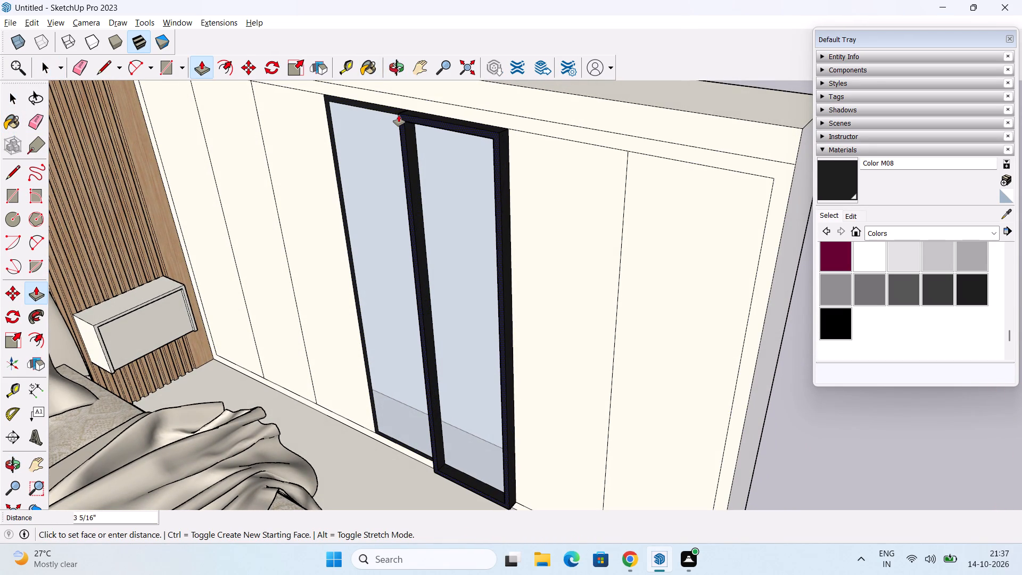
{"action": "type", "text": "1\""}
{"action": "key", "text": "Return"}
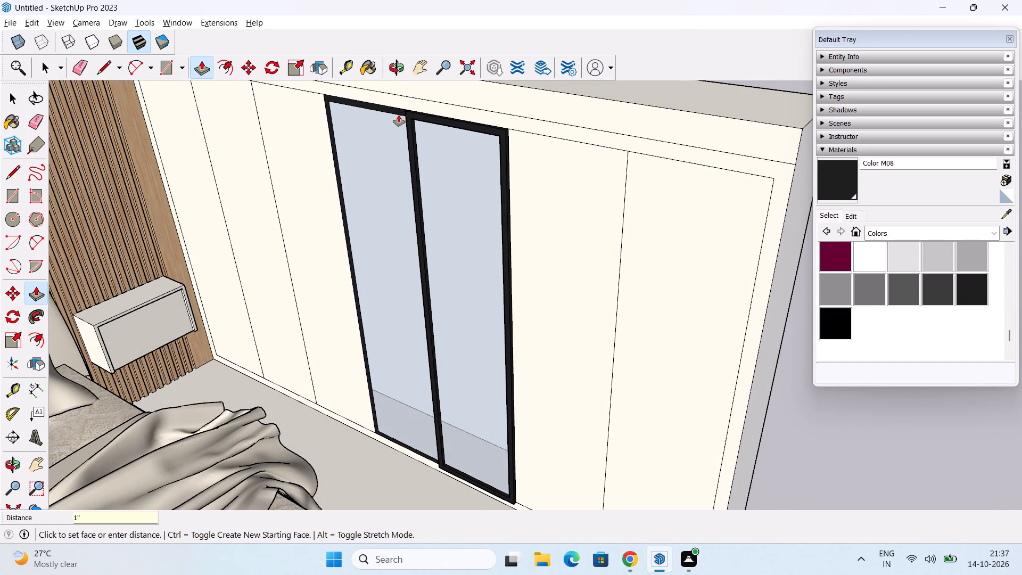
{"action": "scroll", "coordinate": [399, 115], "scroll_direction": "up", "scroll_amount": 5}
{"action": "double_click", "coordinate": [368, 102]}
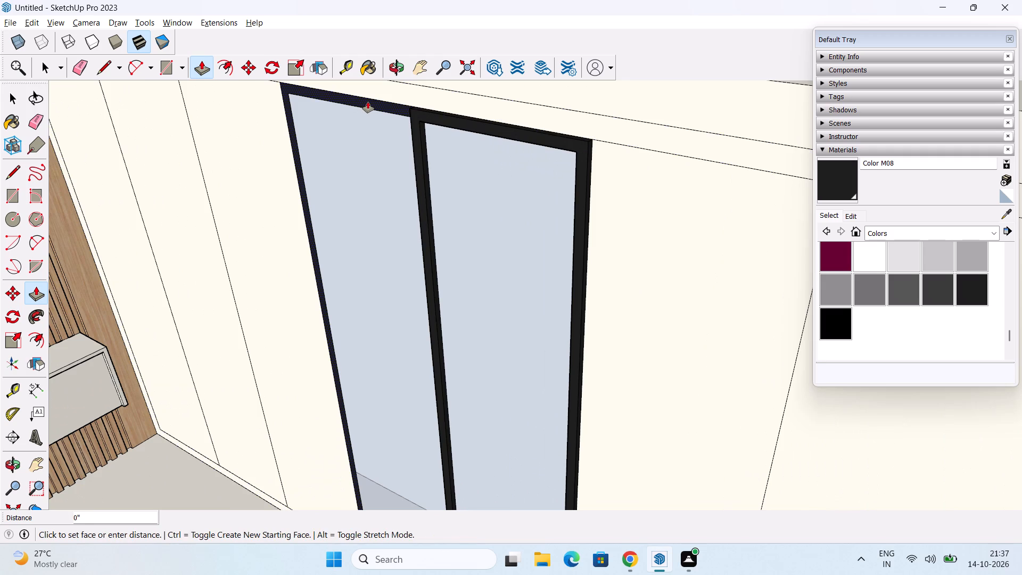
Examine the framed glass panels and the whole bedroom from several angles.
{"action": "scroll", "coordinate": [368, 102], "scroll_direction": "down", "scroll_amount": 3}
{"action": "scroll", "coordinate": [384, 175], "scroll_direction": "down", "scroll_amount": 3}
{"action": "middle_click_drag", "start_coordinate": [388, 234], "coordinate": [380, 111]}
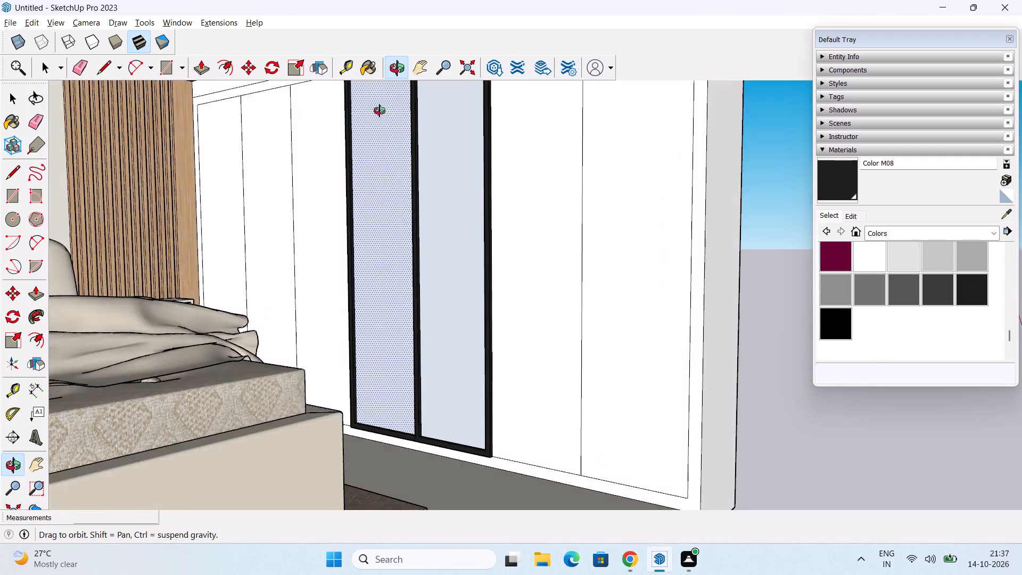
{"action": "middle_click_drag", "start_coordinate": [380, 111], "coordinate": [370, 169]}
{"action": "scroll", "coordinate": [385, 154], "scroll_direction": "down", "scroll_amount": 5}
{"action": "key", "text": "space"}
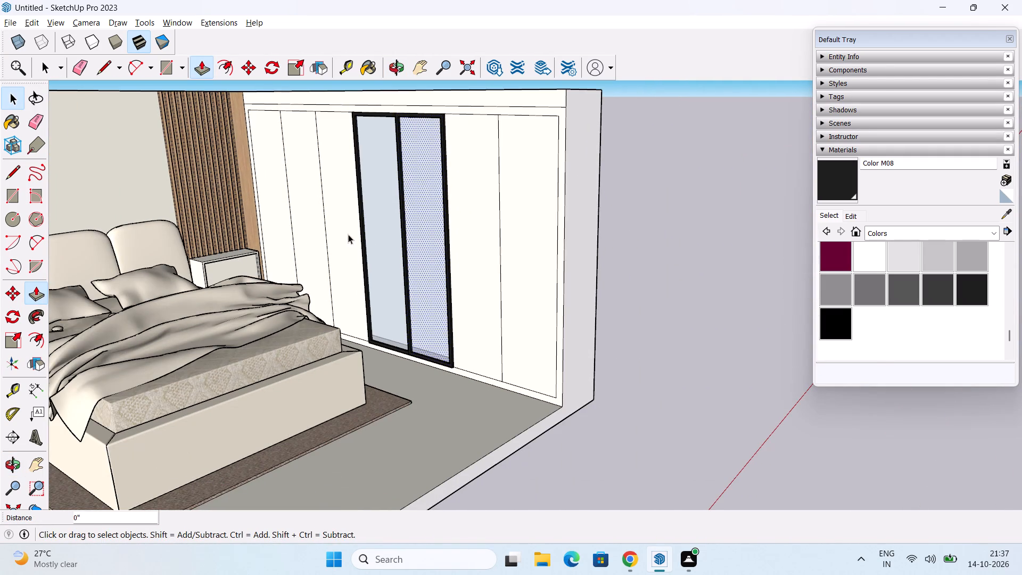
{"action": "scroll", "coordinate": [350, 233], "scroll_direction": "down", "scroll_amount": 4}
{"action": "middle_click_drag", "start_coordinate": [379, 231], "coordinate": [372, 247]}
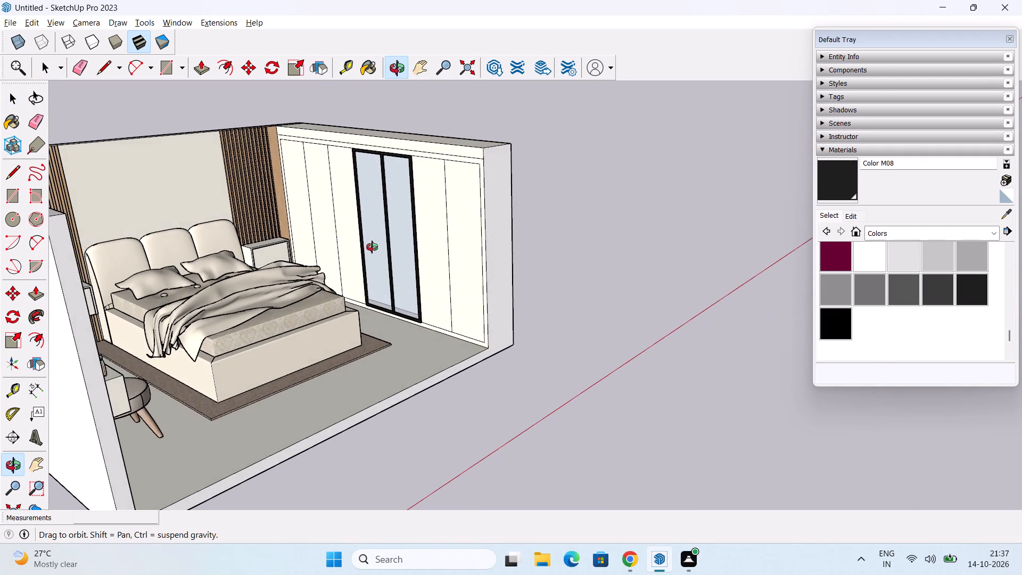
{"action": "middle_click_drag", "start_coordinate": [372, 247], "coordinate": [352, 243]}
{"action": "scroll", "coordinate": [369, 225], "scroll_direction": "down", "scroll_amount": 2}
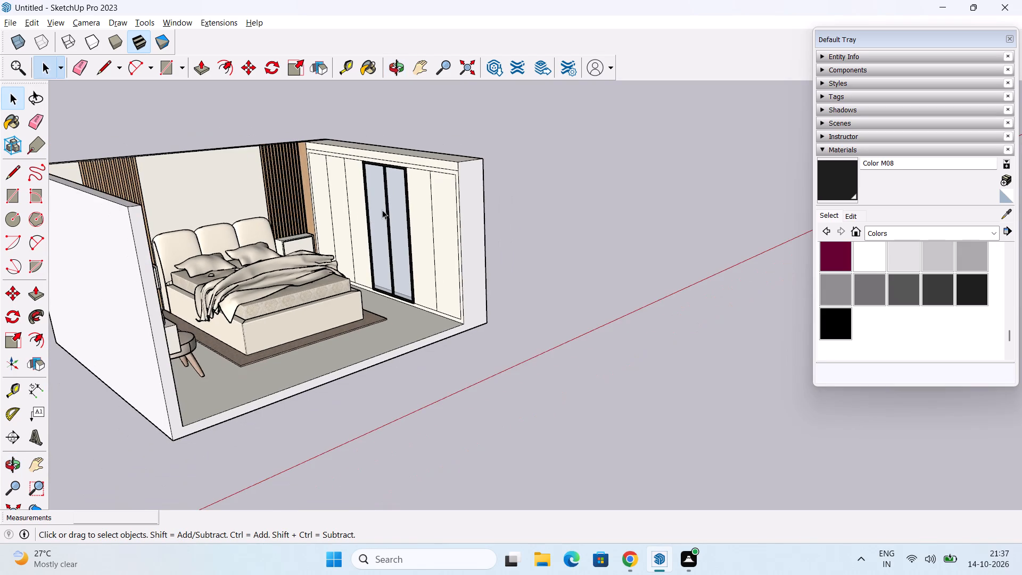
{"action": "middle_click_drag", "start_coordinate": [382, 210], "coordinate": [269, 238]}
{"action": "scroll", "coordinate": [277, 231], "scroll_direction": "down", "scroll_amount": 1}
{"action": "scroll", "coordinate": [299, 223], "scroll_direction": "up", "scroll_amount": 5}
{"action": "middle_click_drag", "start_coordinate": [310, 274], "coordinate": [220, 217]}
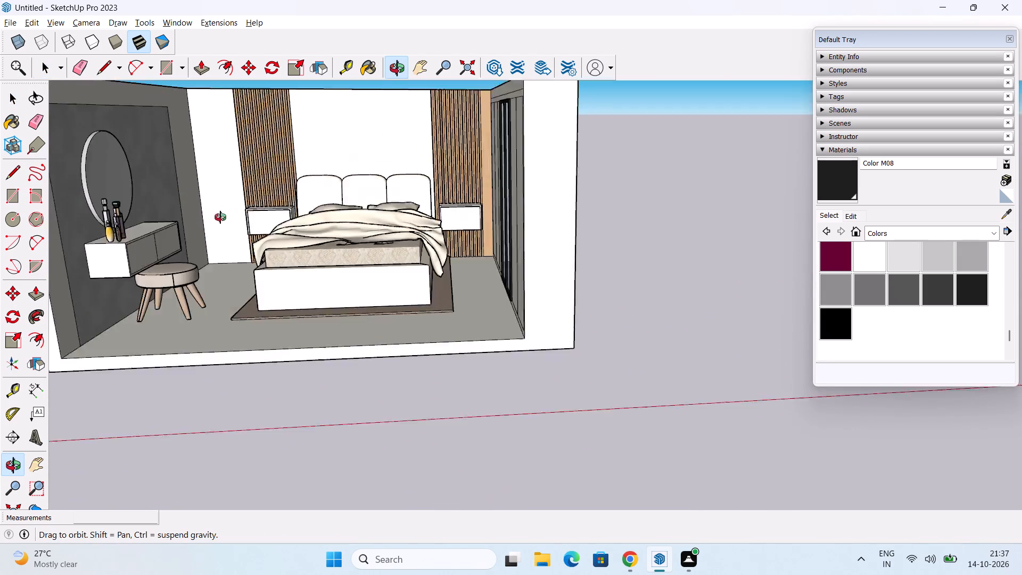
{"action": "middle_click_drag", "start_coordinate": [220, 217], "coordinate": [253, 257]}
{"action": "scroll", "coordinate": [248, 202], "scroll_direction": "up", "scroll_amount": 2}
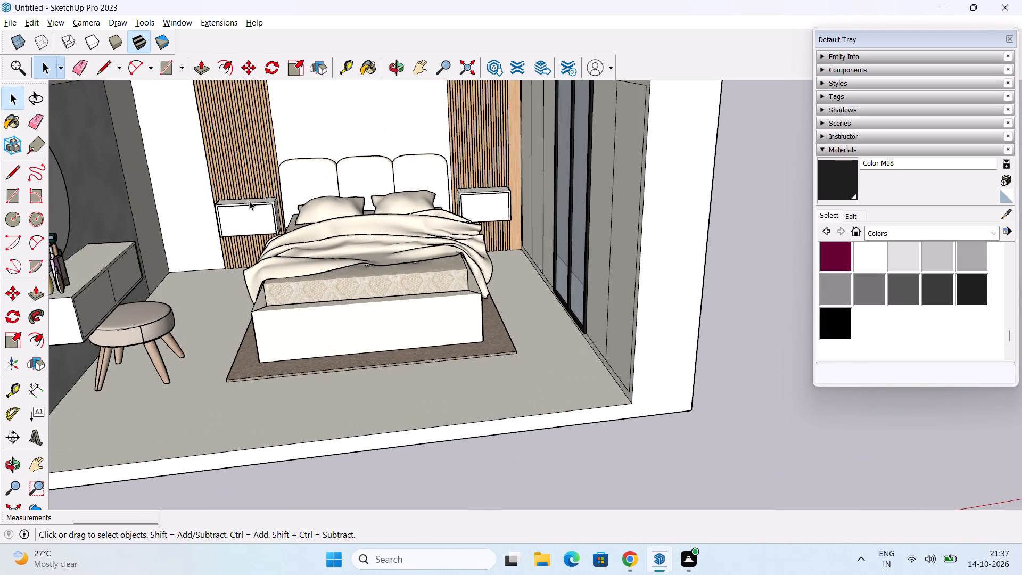
Switch to 3D Warehouse in Chrome and search the models for HANDLES.
{"action": "key", "text": "alt+Tab"}
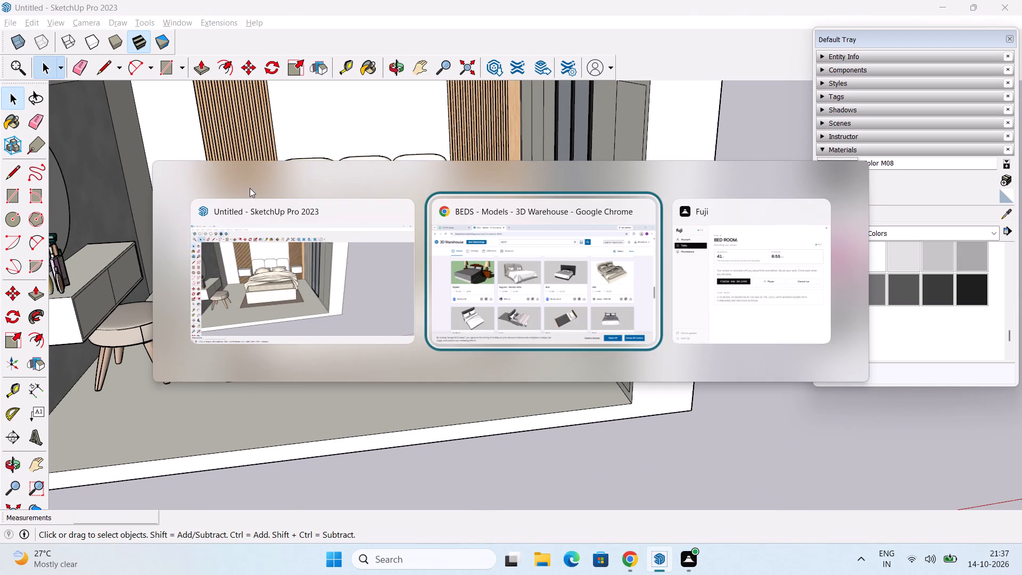
{"action": "key", "text": "alt+Tab"}
{"action": "key", "text": "alt+Tab"}
{"action": "key", "text": "alt+Tab"}
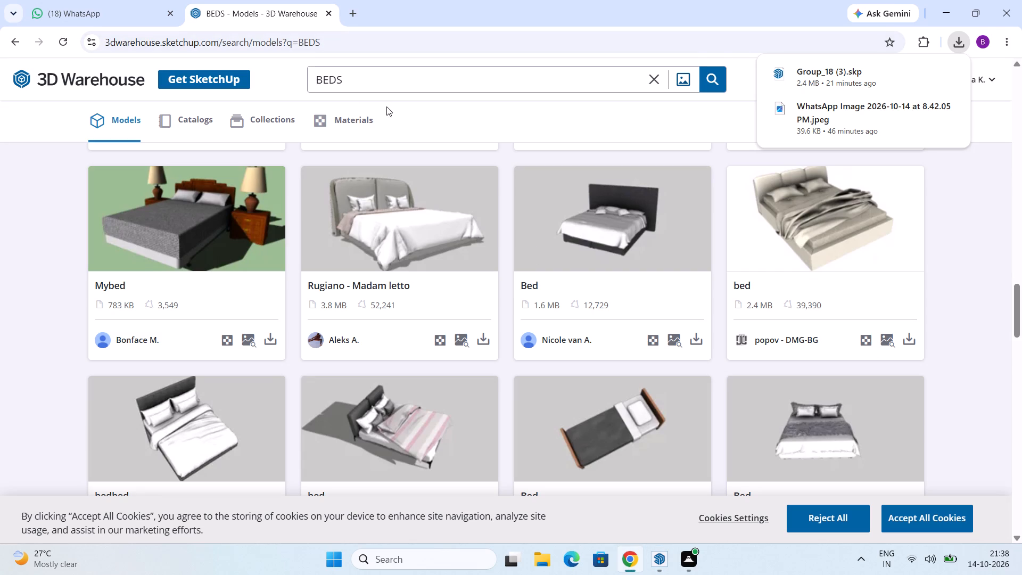
{"action": "double_click", "coordinate": [386, 77]}
{"action": "type", "text": "HANDLES"}
{"action": "key", "text": "Return"}
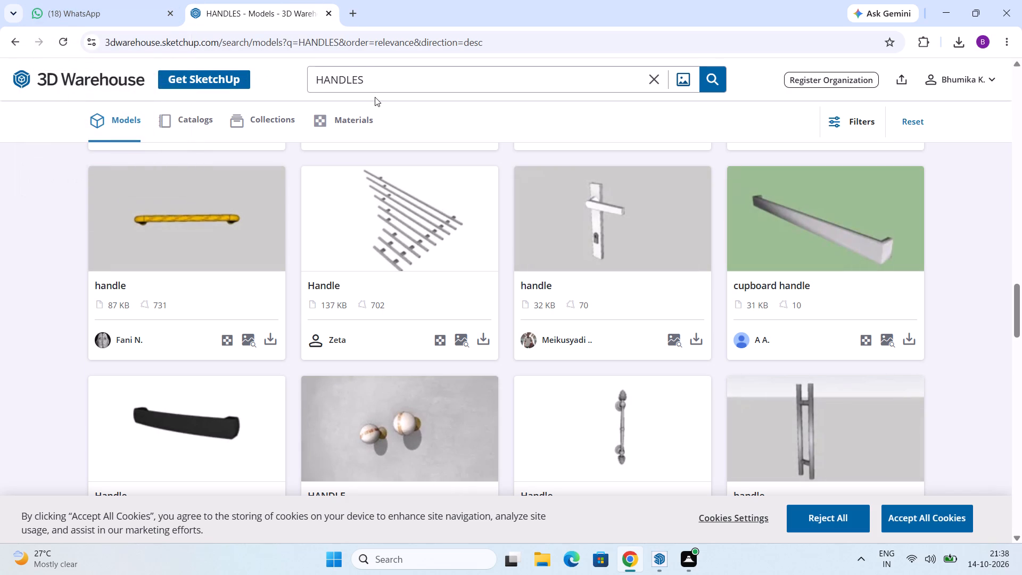
Browse the handle models for a pull that suits the bedroom's side-wall panels.
{"action": "key", "text": "alt+Tab"}
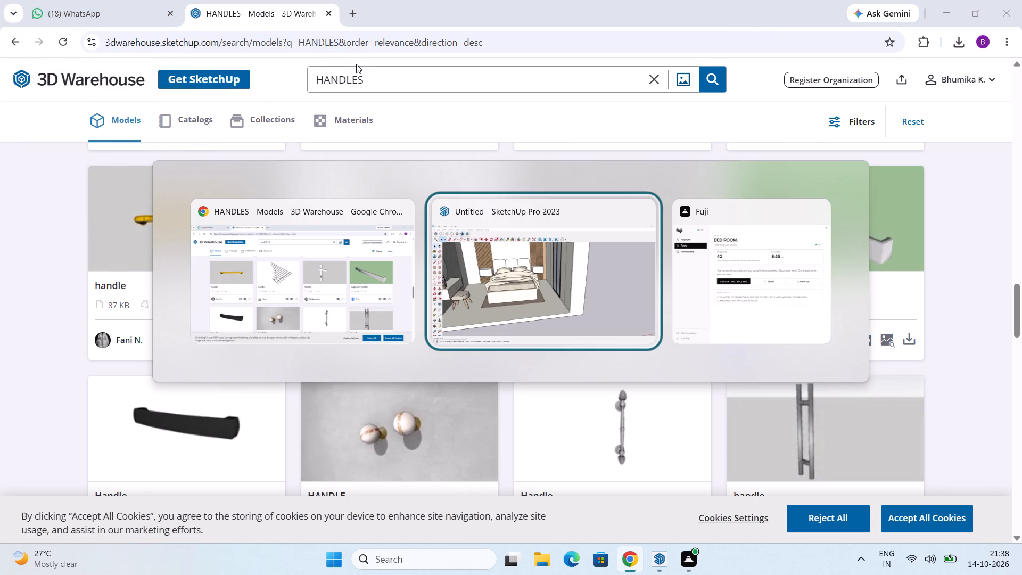
{"action": "key", "text": "alt+Tab"}
{"action": "key", "text": "alt+Tab"}
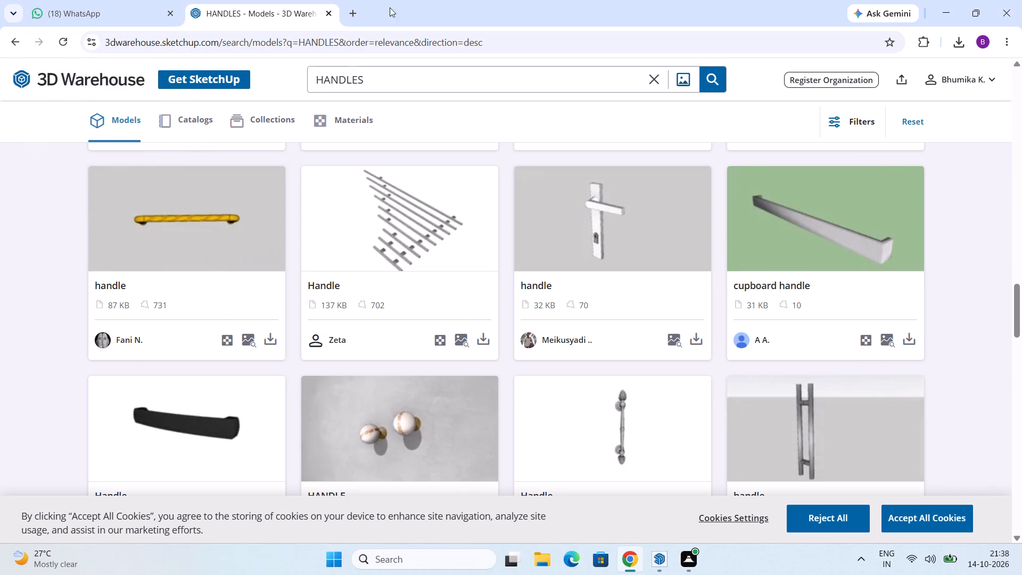
{"action": "scroll", "coordinate": [320, 216], "scroll_direction": "down", "scroll_amount": 6}
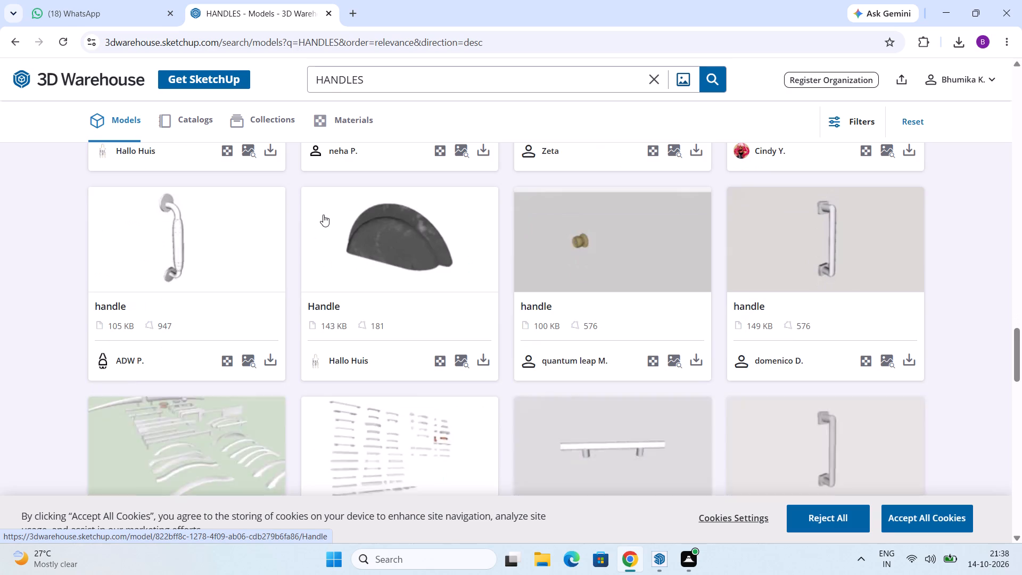
{"action": "scroll", "coordinate": [325, 213], "scroll_direction": "down", "scroll_amount": 6}
{"action": "scroll", "coordinate": [340, 214], "scroll_direction": "up", "scroll_amount": 1}
{"action": "scroll", "coordinate": [342, 212], "scroll_direction": "down", "scroll_amount": 4}
{"action": "scroll", "coordinate": [342, 212], "scroll_direction": "up", "scroll_amount": 1}
{"action": "scroll", "coordinate": [344, 212], "scroll_direction": "down", "scroll_amount": 4}
{"action": "scroll", "coordinate": [344, 212], "scroll_direction": "up", "scroll_amount": 1}
{"action": "scroll", "coordinate": [344, 212], "scroll_direction": "down", "scroll_amount": 2}
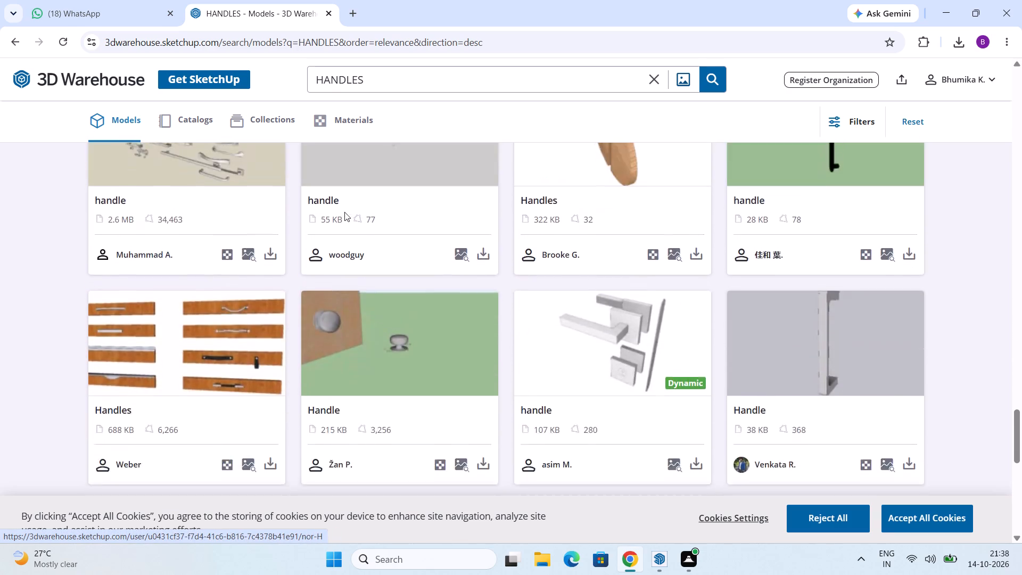
{"action": "scroll", "coordinate": [344, 212], "scroll_direction": "down", "scroll_amount": 5}
{"action": "scroll", "coordinate": [346, 211], "scroll_direction": "up", "scroll_amount": 1}
{"action": "scroll", "coordinate": [346, 211], "scroll_direction": "down", "scroll_amount": 3}
{"action": "scroll", "coordinate": [346, 211], "scroll_direction": "up", "scroll_amount": 10}
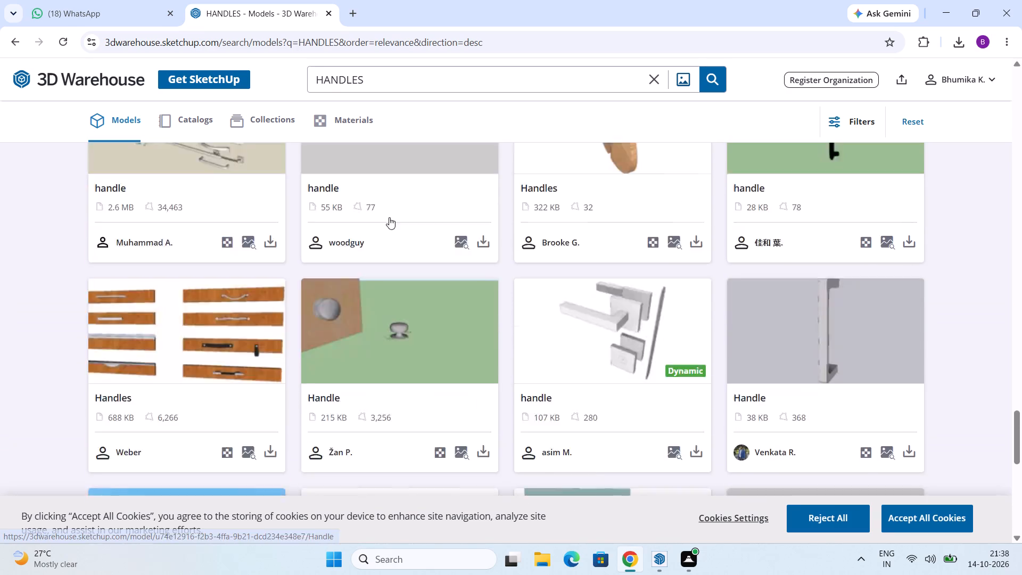
{"action": "scroll", "coordinate": [389, 217], "scroll_direction": "up", "scroll_amount": 18}
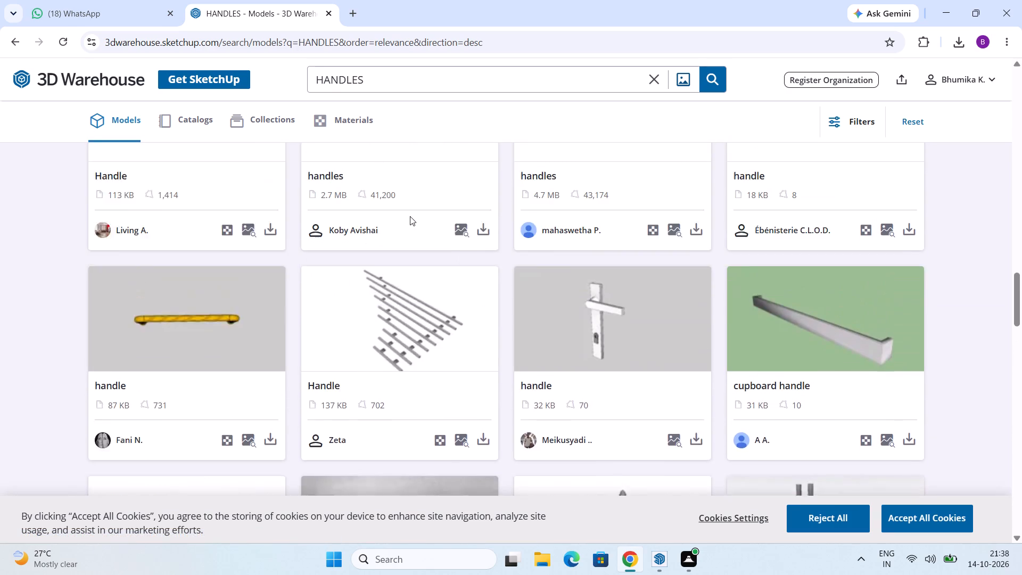
{"action": "scroll", "coordinate": [410, 216], "scroll_direction": "up", "scroll_amount": 14}
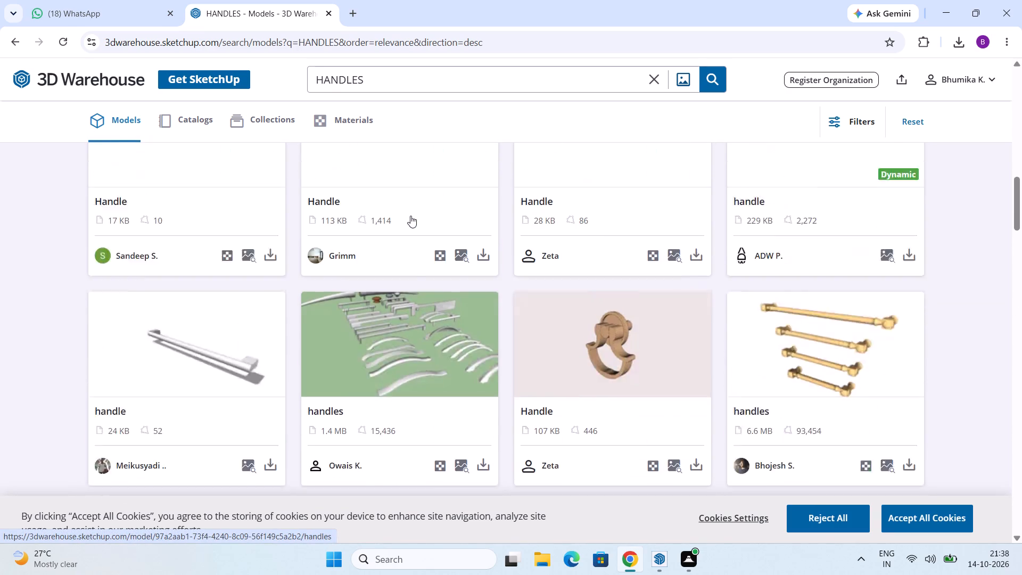
{"action": "scroll", "coordinate": [410, 216], "scroll_direction": "up", "scroll_amount": 3}
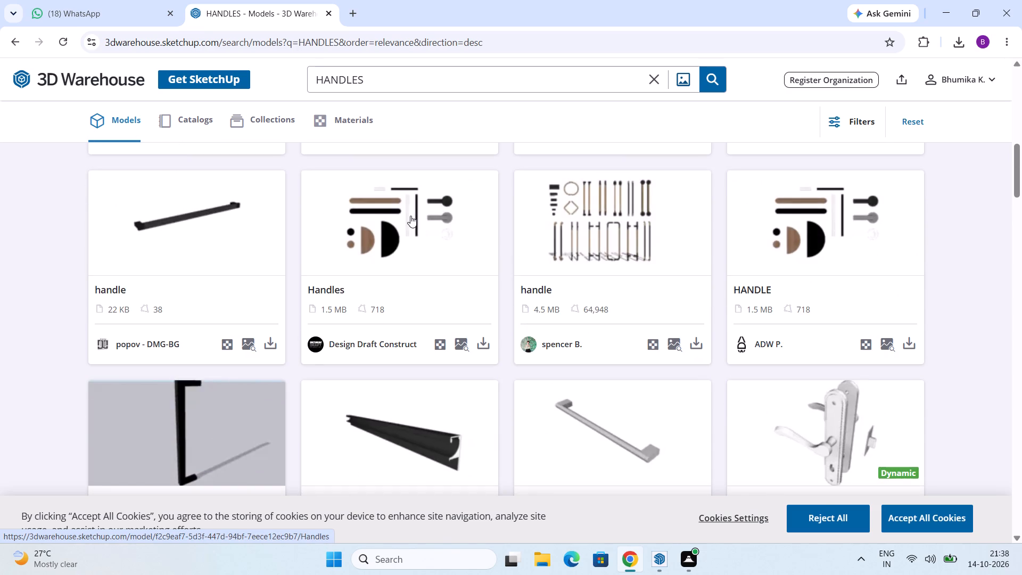
{"action": "scroll", "coordinate": [410, 216], "scroll_direction": "up", "scroll_amount": 9}
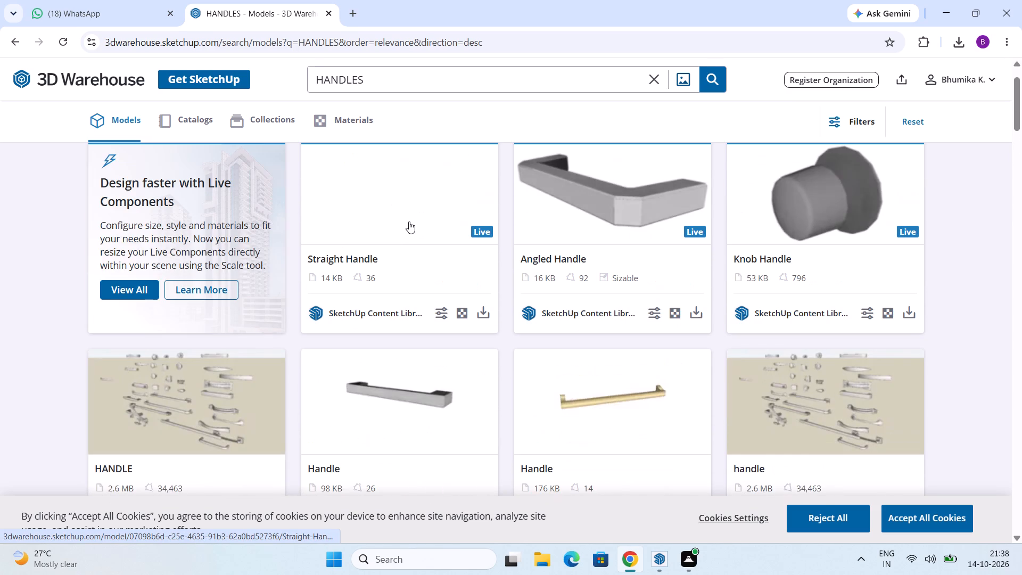
Download the slim gold bar Handle model by Ébénisterie C.L.O.D.
{"action": "scroll", "coordinate": [493, 248], "scroll_direction": "down", "scroll_amount": 3}
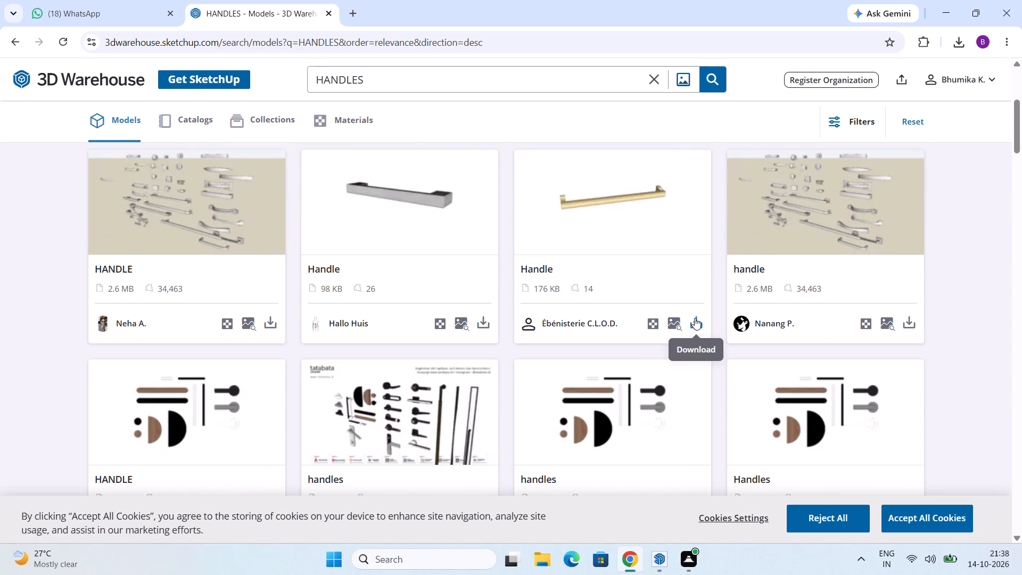
{"action": "left_click", "coordinate": [695, 318]}
{"action": "left_click_drag", "start_coordinate": [719, 343], "coordinate": [721, 348]}
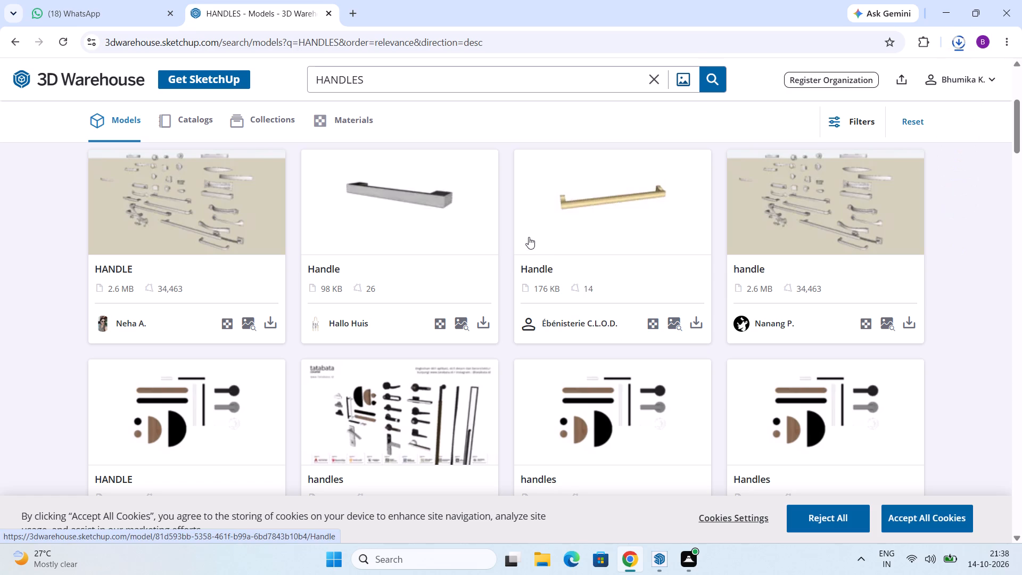
Search the 3D Warehouse models for FLOWERS.
{"action": "double_click", "coordinate": [374, 82]}
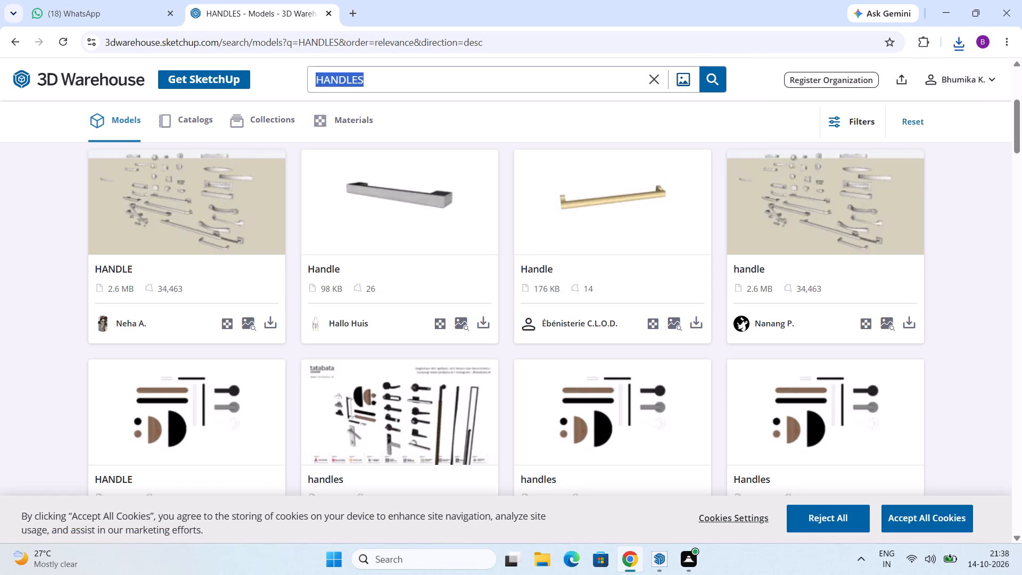
{"action": "type", "text": "FLOWERS"}
{"action": "key", "text": "Return"}
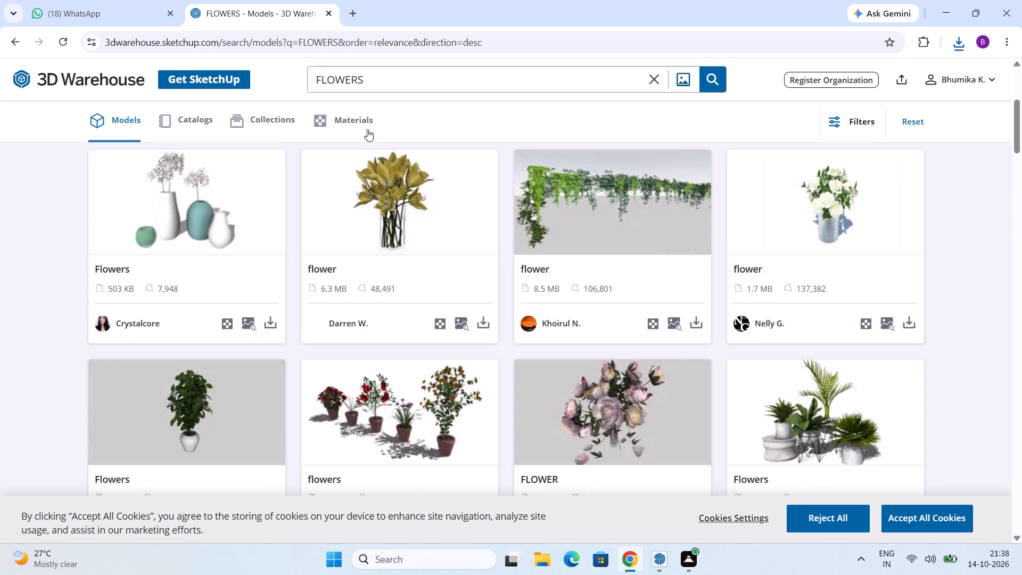
Browse the flower models for an arrangement that suits the bedroom.
{"action": "scroll", "coordinate": [442, 369], "scroll_direction": "down", "scroll_amount": 2}
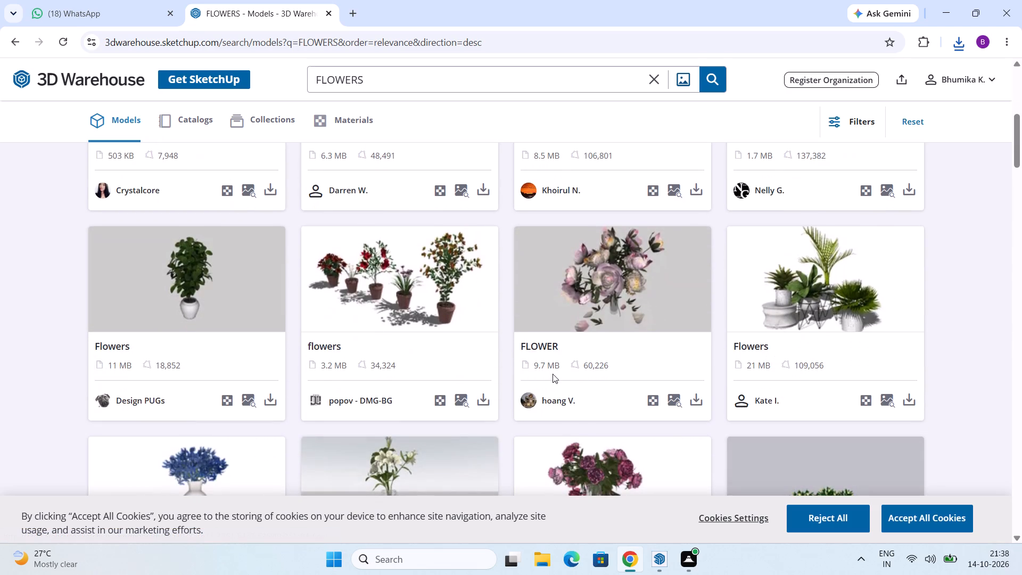
{"action": "scroll", "coordinate": [553, 374], "scroll_direction": "down", "scroll_amount": 5}
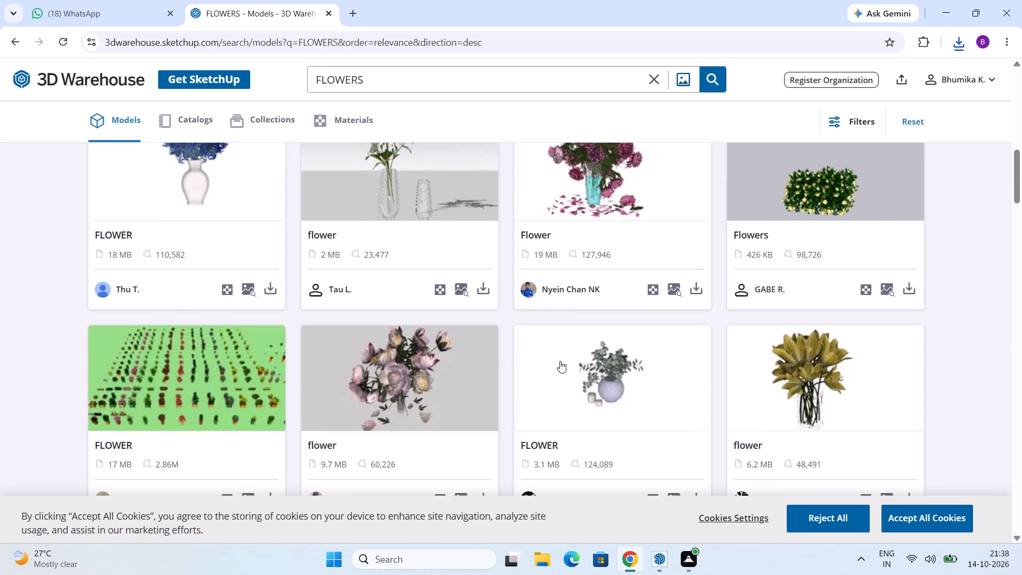
{"action": "scroll", "coordinate": [560, 360], "scroll_direction": "down", "scroll_amount": 2}
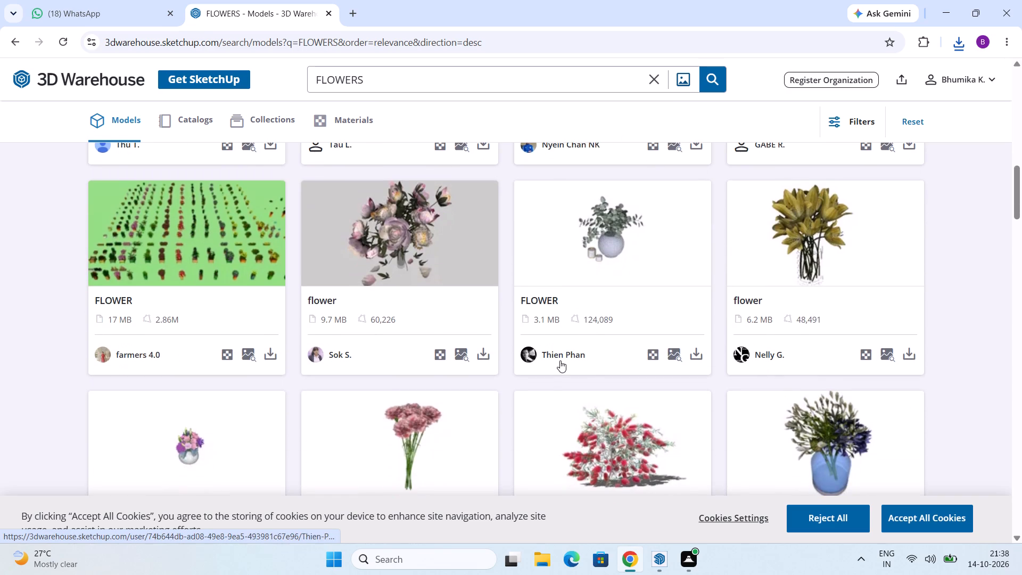
{"action": "scroll", "coordinate": [560, 360], "scroll_direction": "down", "scroll_amount": 3}
{"action": "scroll", "coordinate": [560, 360], "scroll_direction": "up", "scroll_amount": 2}
{"action": "scroll", "coordinate": [560, 360], "scroll_direction": "down", "scroll_amount": 2}
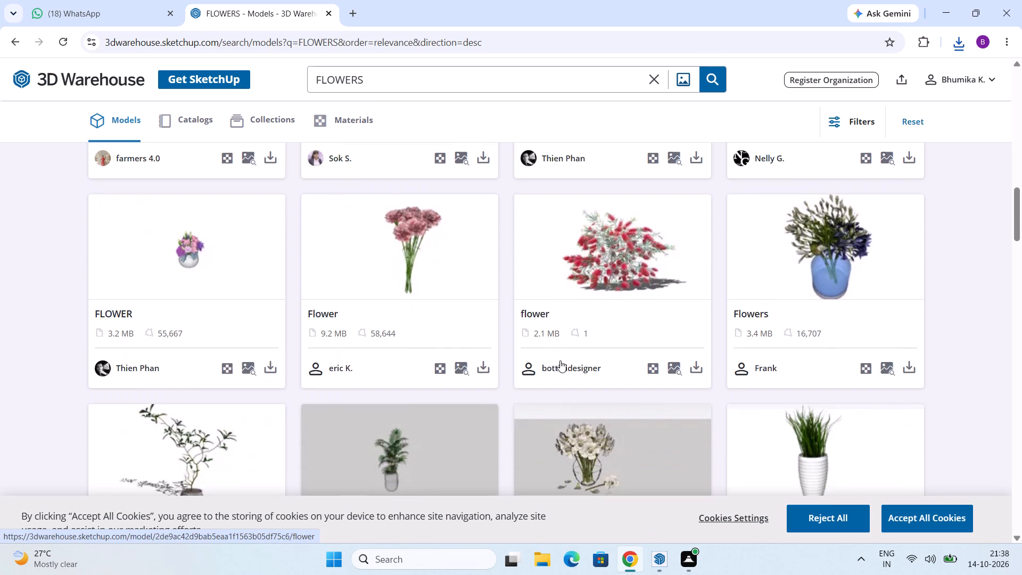
{"action": "scroll", "coordinate": [560, 360], "scroll_direction": "down", "scroll_amount": 4}
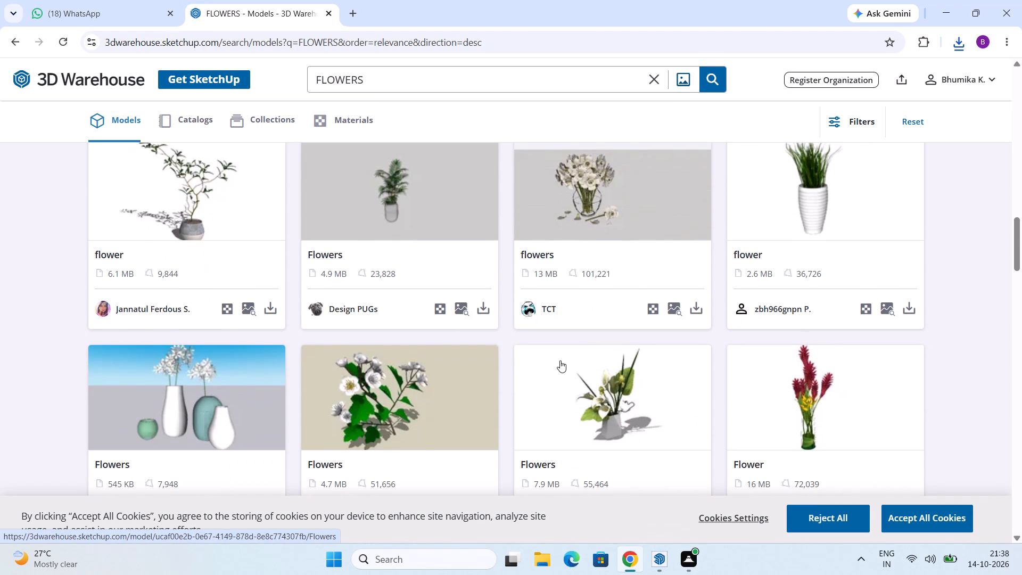
{"action": "scroll", "coordinate": [560, 360], "scroll_direction": "down", "scroll_amount": 6}
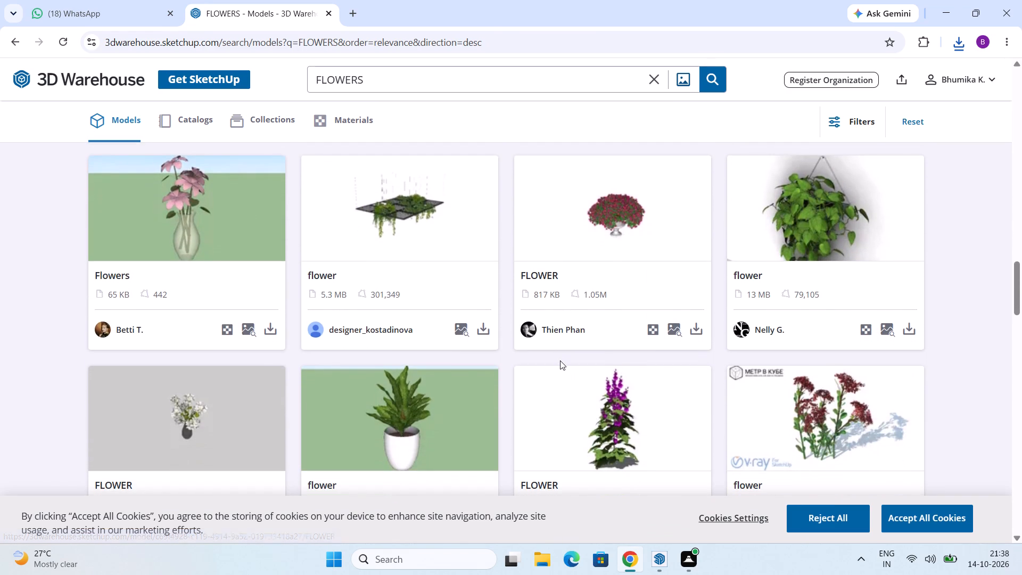
{"action": "scroll", "coordinate": [560, 360], "scroll_direction": "down", "scroll_amount": 1}
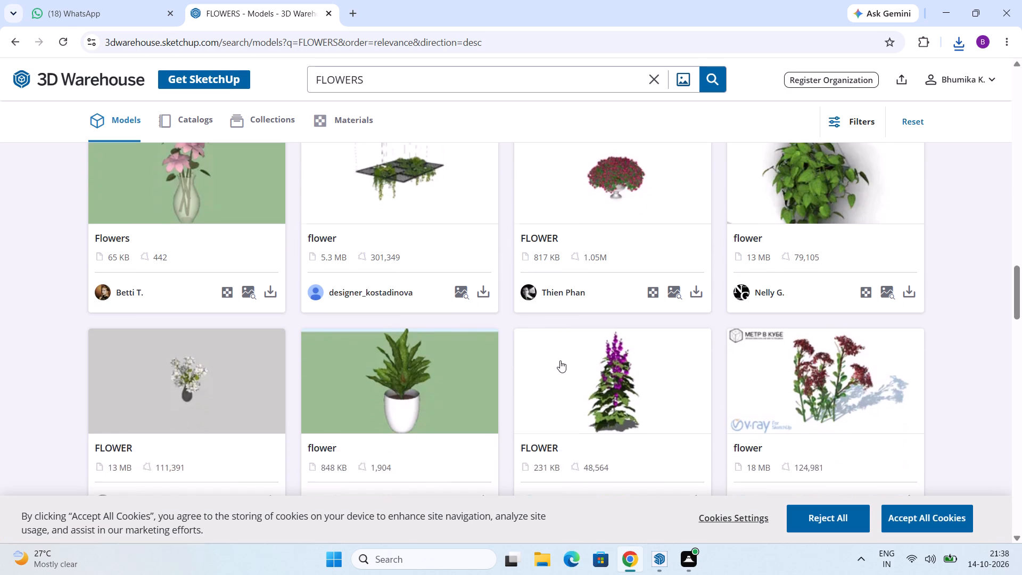
{"action": "scroll", "coordinate": [560, 360], "scroll_direction": "down", "scroll_amount": 4}
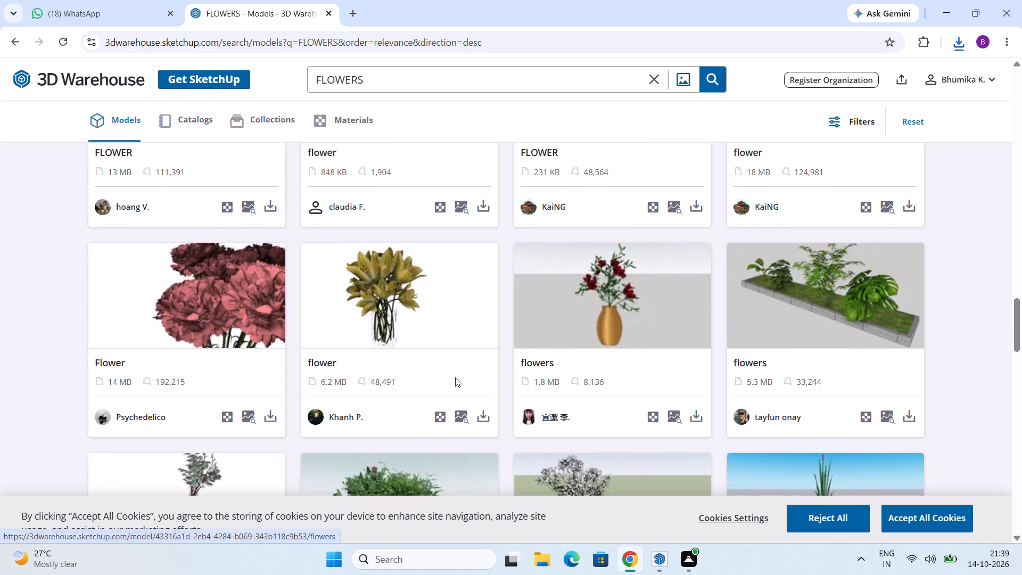
{"action": "scroll", "coordinate": [385, 316], "scroll_direction": "down", "scroll_amount": 2}
{"action": "scroll", "coordinate": [385, 314], "scroll_direction": "up", "scroll_amount": 2}
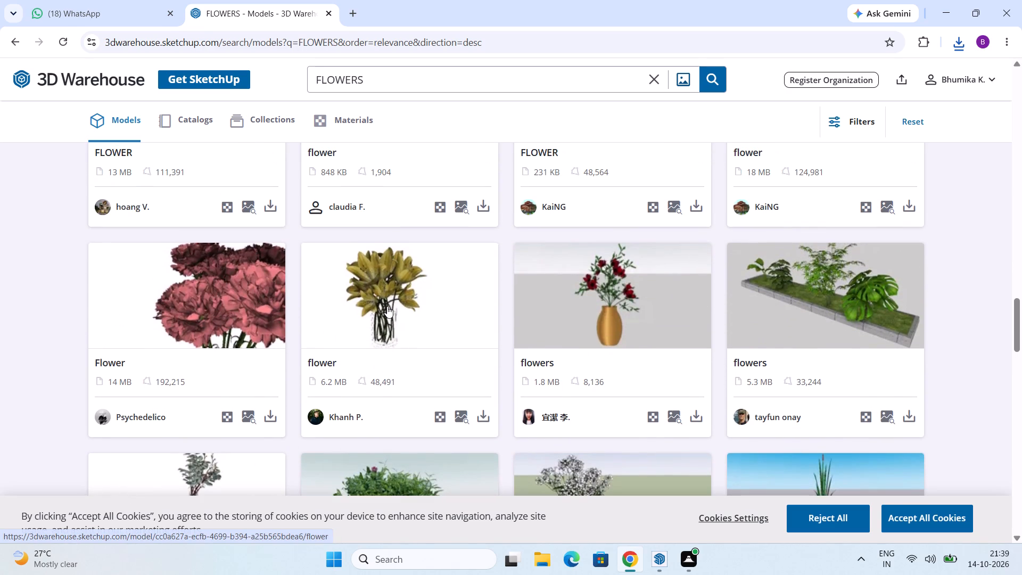
{"action": "scroll", "coordinate": [387, 306], "scroll_direction": "down", "scroll_amount": 3}
{"action": "scroll", "coordinate": [512, 346], "scroll_direction": "up", "scroll_amount": 3}
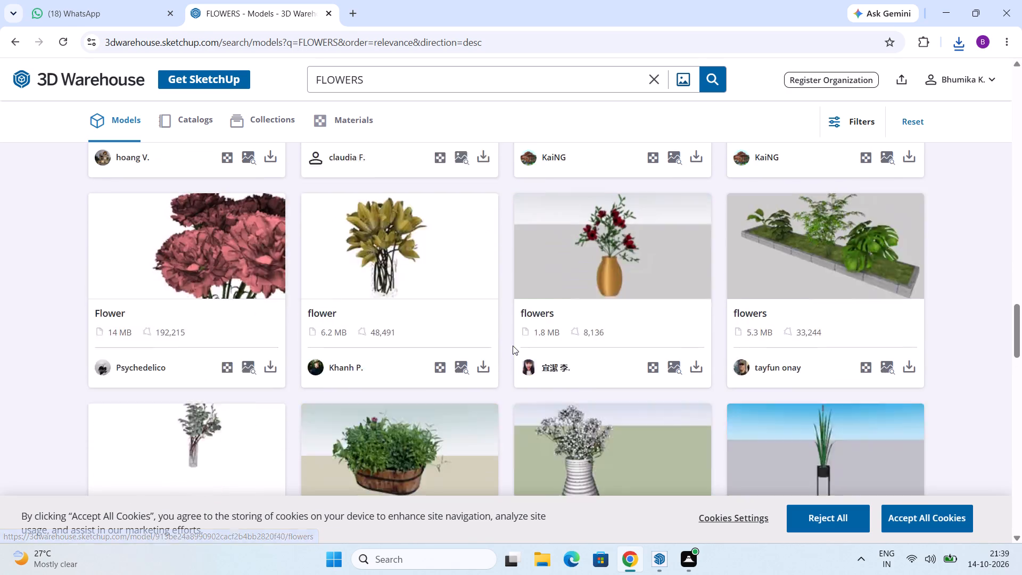
{"action": "scroll", "coordinate": [513, 346], "scroll_direction": "up", "scroll_amount": 14}
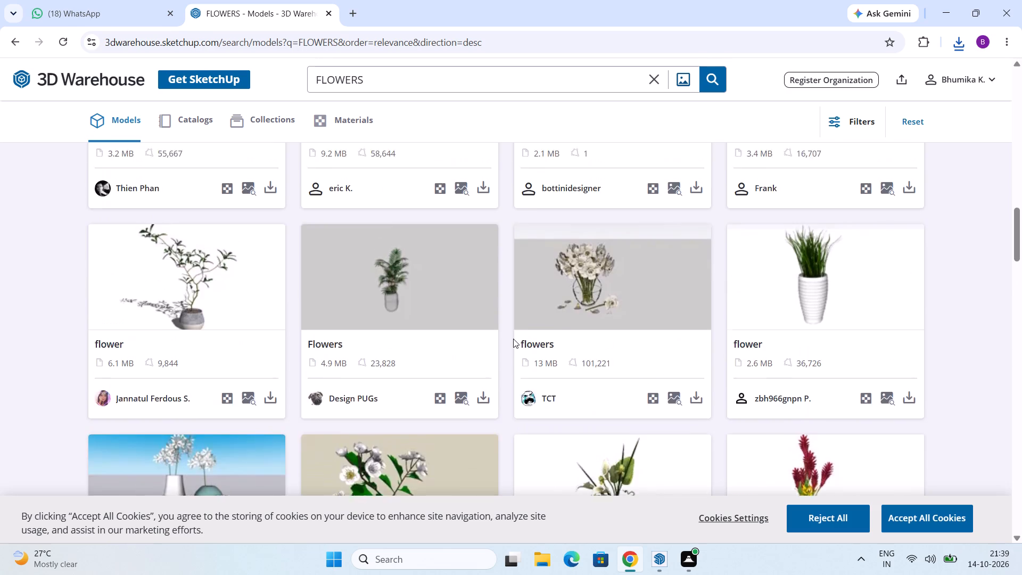
{"action": "scroll", "coordinate": [513, 339], "scroll_direction": "up", "scroll_amount": 4}
{"action": "scroll", "coordinate": [513, 339], "scroll_direction": "down", "scroll_amount": 4}
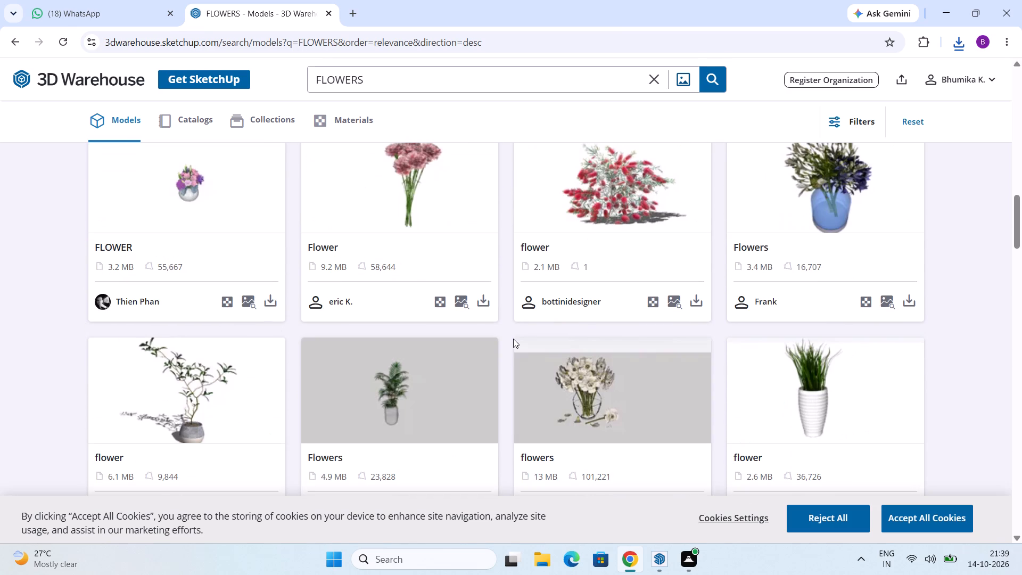
{"action": "scroll", "coordinate": [593, 343], "scroll_direction": "up", "scroll_amount": 4}
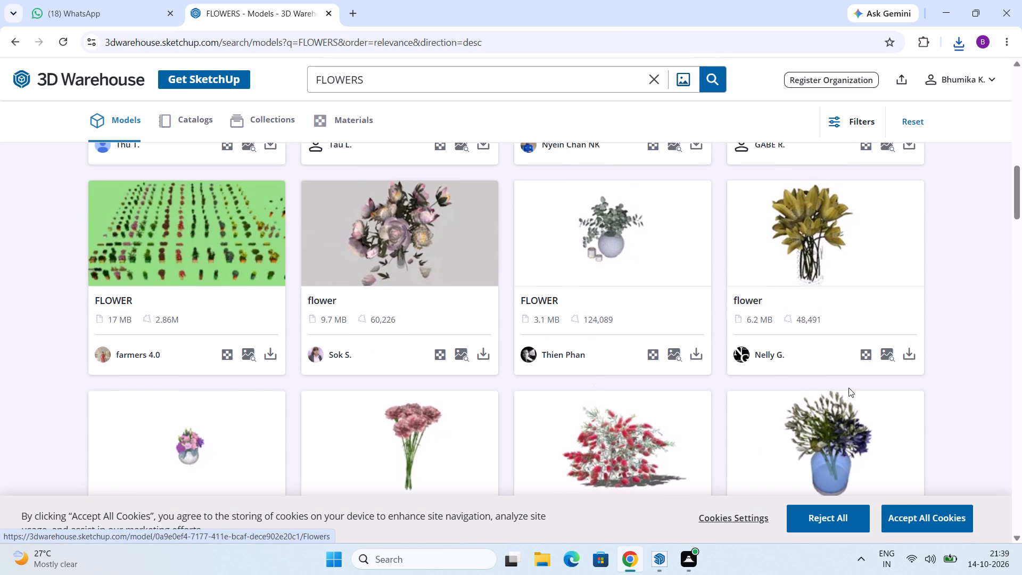
{"action": "scroll", "coordinate": [629, 353], "scroll_direction": "down", "scroll_amount": 18}
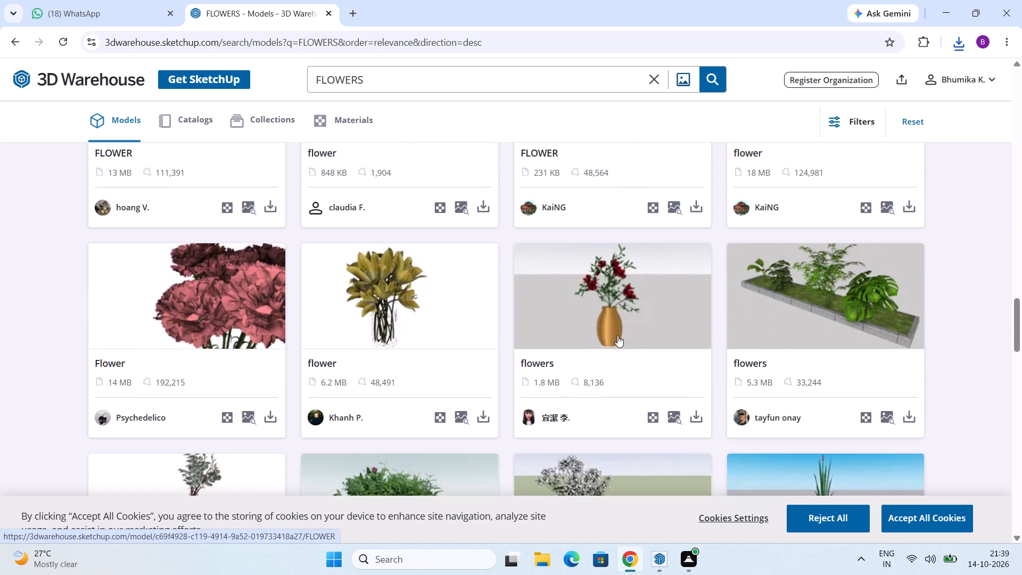
Download the 6.2 MB yellow lily model in a glass vase.
{"action": "left_click", "coordinate": [488, 415]}
{"action": "left_click", "coordinate": [555, 307]}
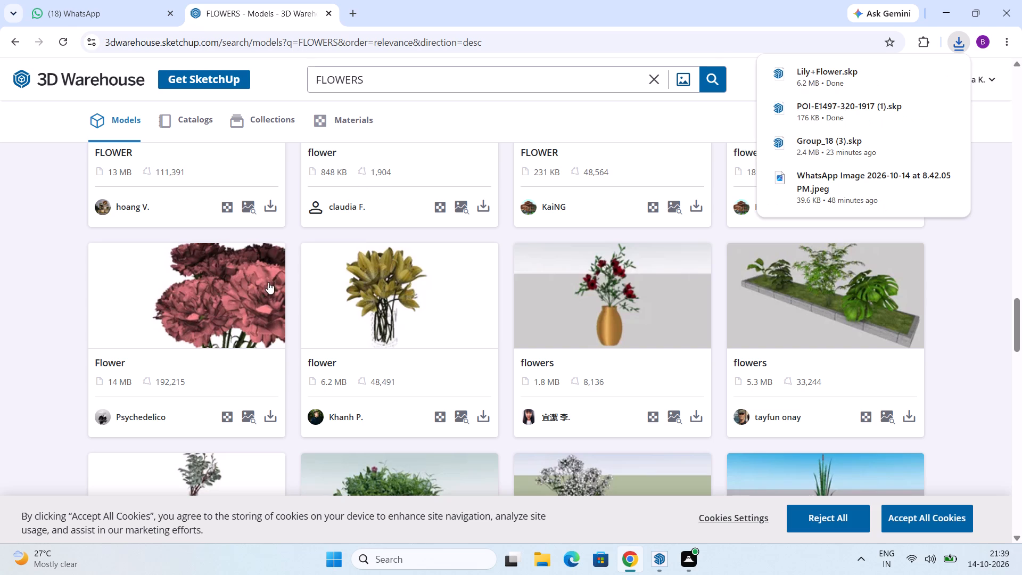
{"action": "key", "text": "alt+Tab"}
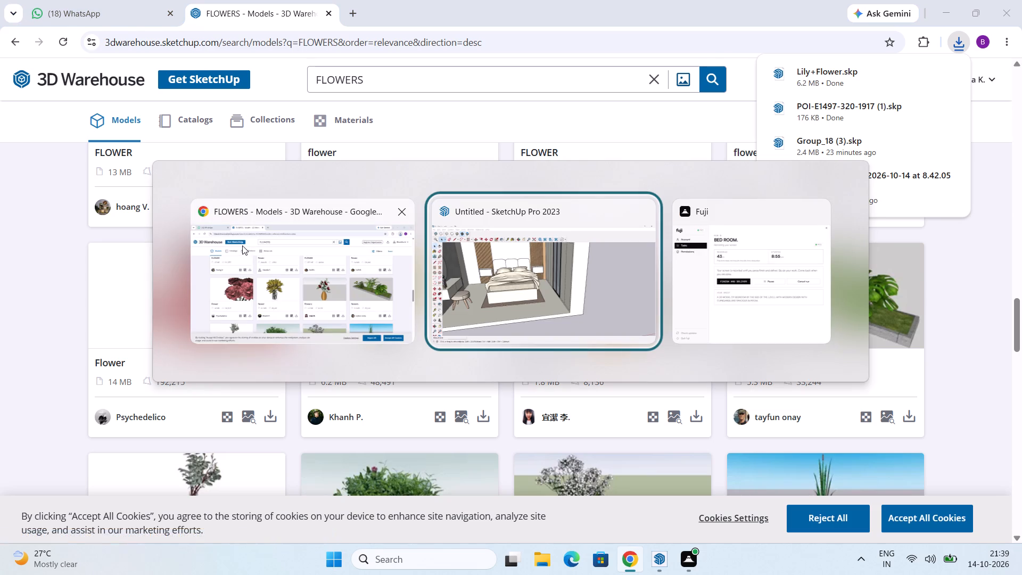
{"action": "left_click", "coordinate": [11, 23]}
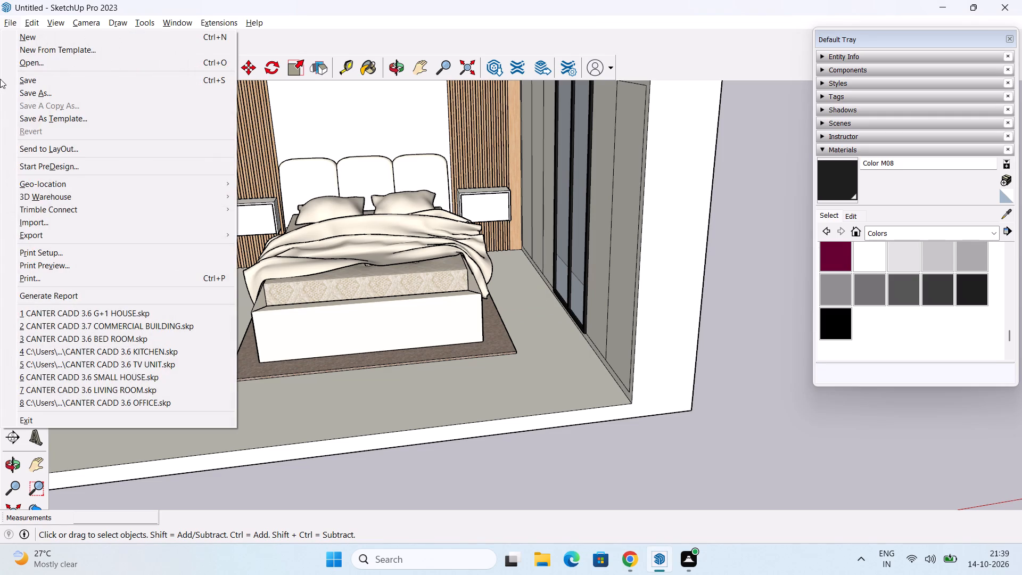
{"action": "left_click", "coordinate": [63, 217]}
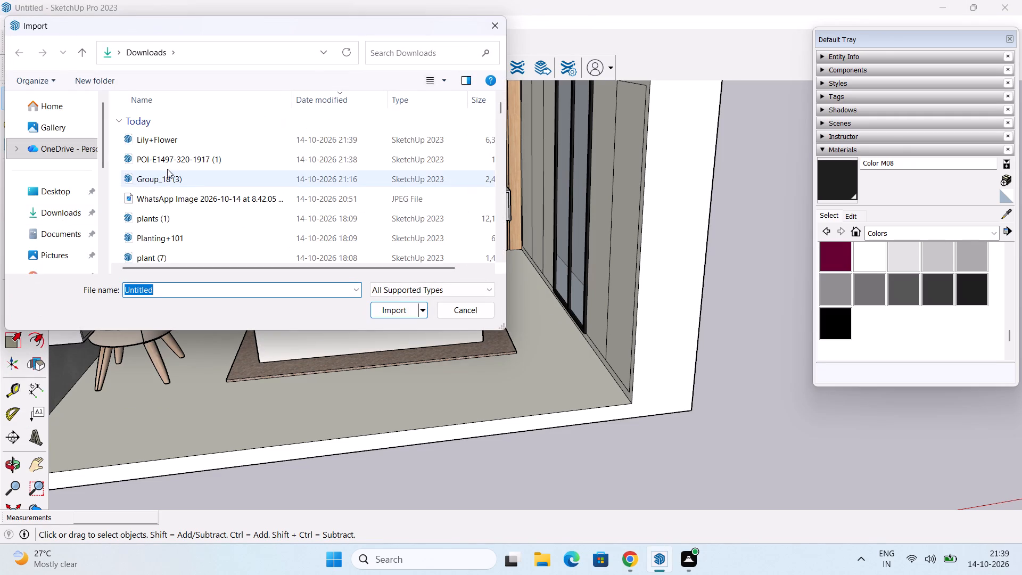
{"action": "left_click", "coordinate": [202, 167]}
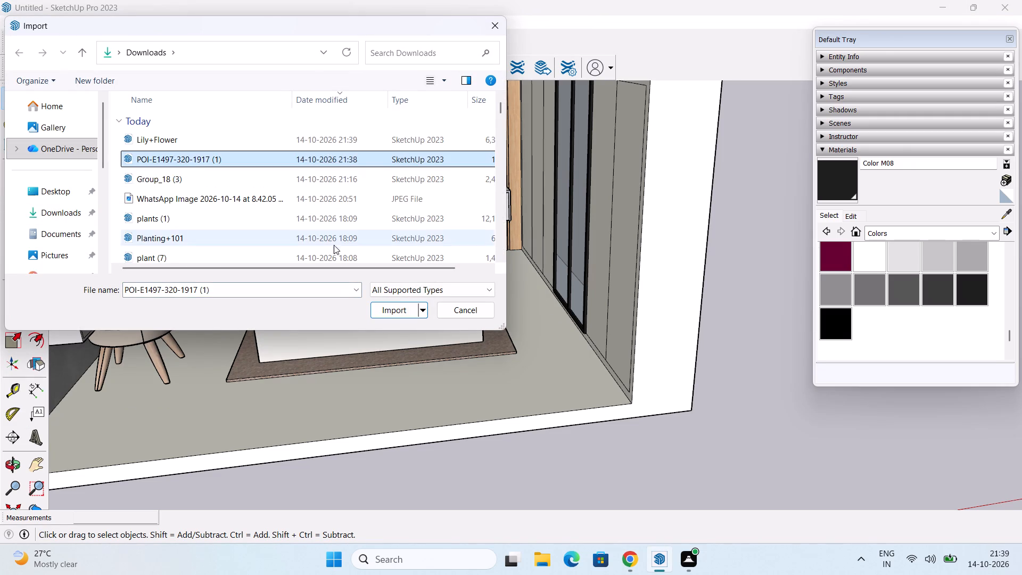
{"action": "left_click", "coordinate": [396, 314]}
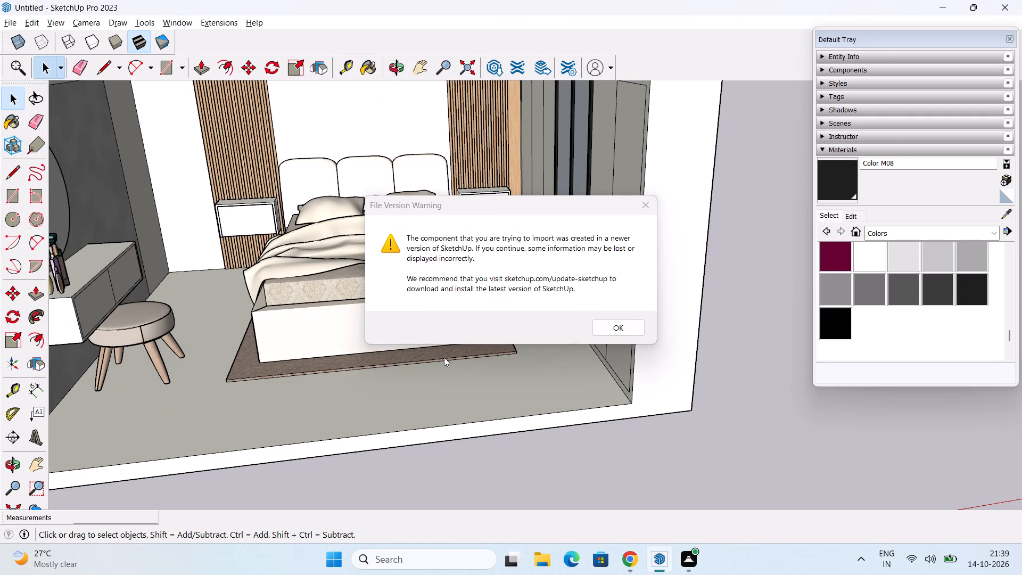
{"action": "left_click", "coordinate": [620, 332]}
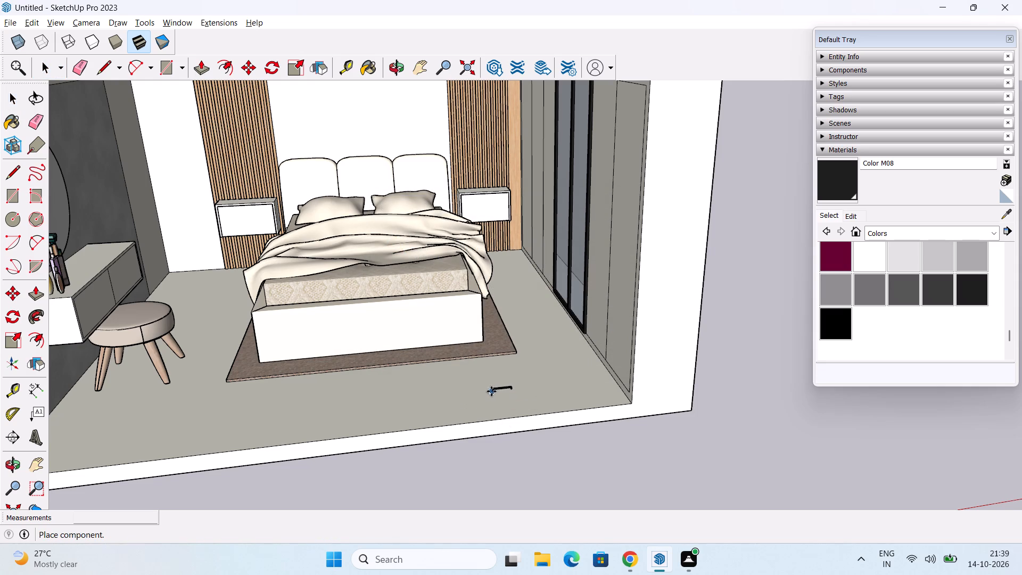
{"action": "left_click", "coordinate": [385, 396]}
{"action": "scroll", "coordinate": [391, 396], "scroll_direction": "up", "scroll_amount": 2}
{"action": "key", "text": "space"}
{"action": "left_click", "coordinate": [521, 465]}
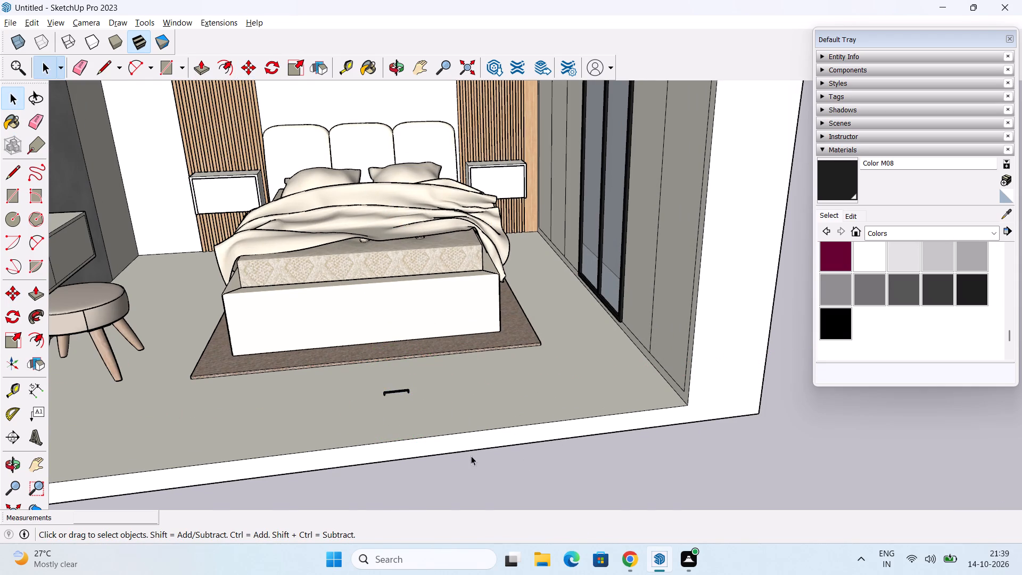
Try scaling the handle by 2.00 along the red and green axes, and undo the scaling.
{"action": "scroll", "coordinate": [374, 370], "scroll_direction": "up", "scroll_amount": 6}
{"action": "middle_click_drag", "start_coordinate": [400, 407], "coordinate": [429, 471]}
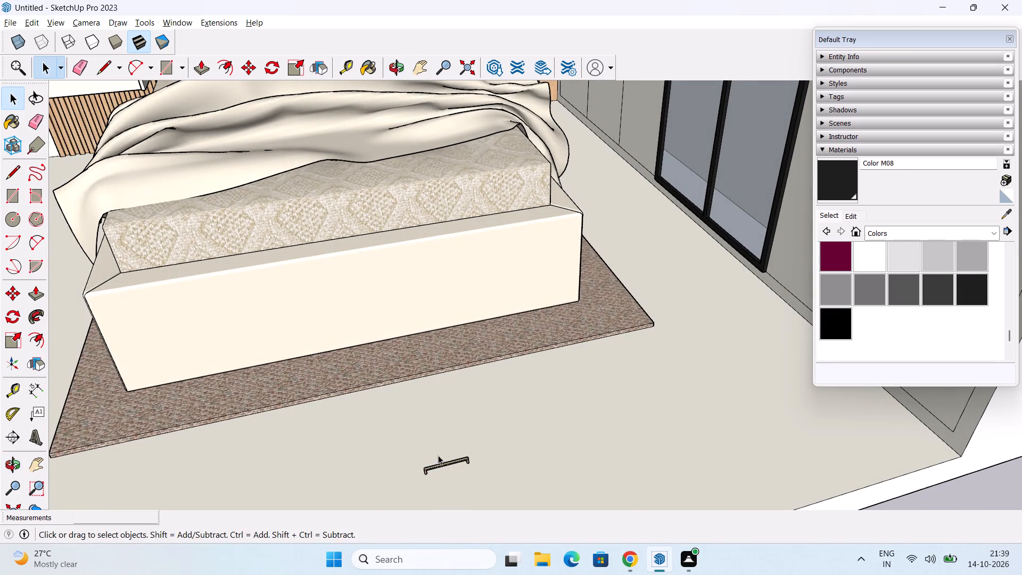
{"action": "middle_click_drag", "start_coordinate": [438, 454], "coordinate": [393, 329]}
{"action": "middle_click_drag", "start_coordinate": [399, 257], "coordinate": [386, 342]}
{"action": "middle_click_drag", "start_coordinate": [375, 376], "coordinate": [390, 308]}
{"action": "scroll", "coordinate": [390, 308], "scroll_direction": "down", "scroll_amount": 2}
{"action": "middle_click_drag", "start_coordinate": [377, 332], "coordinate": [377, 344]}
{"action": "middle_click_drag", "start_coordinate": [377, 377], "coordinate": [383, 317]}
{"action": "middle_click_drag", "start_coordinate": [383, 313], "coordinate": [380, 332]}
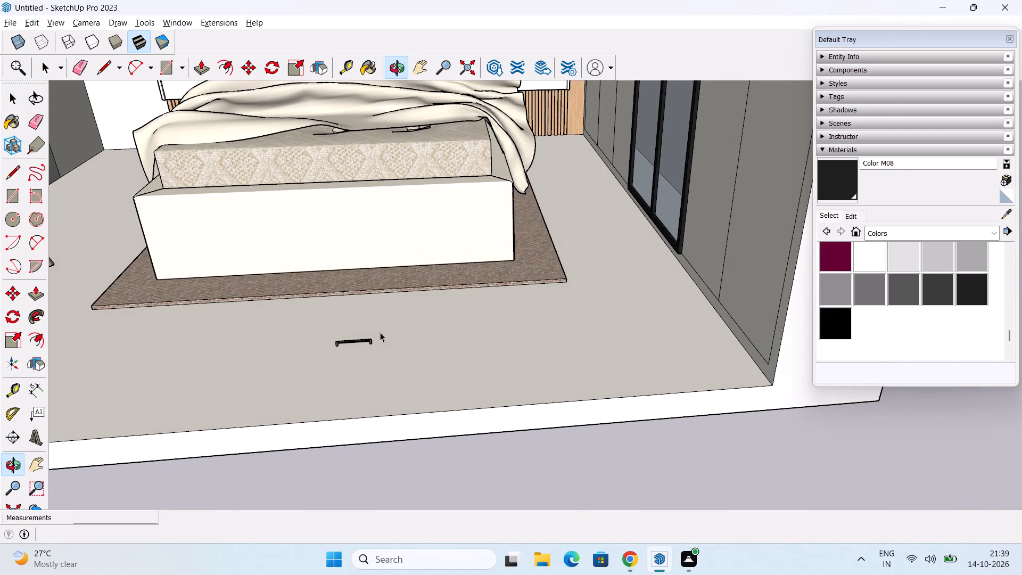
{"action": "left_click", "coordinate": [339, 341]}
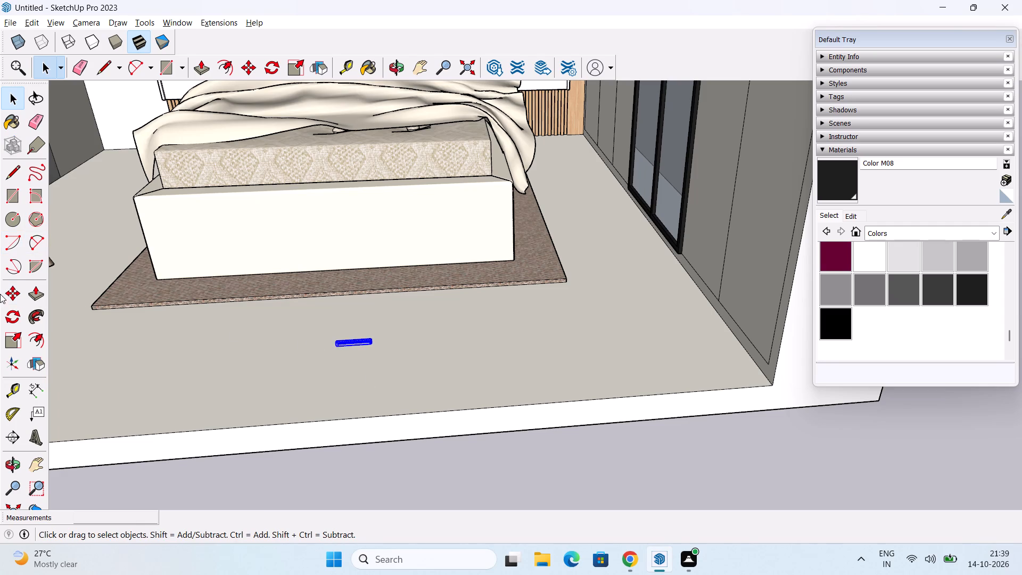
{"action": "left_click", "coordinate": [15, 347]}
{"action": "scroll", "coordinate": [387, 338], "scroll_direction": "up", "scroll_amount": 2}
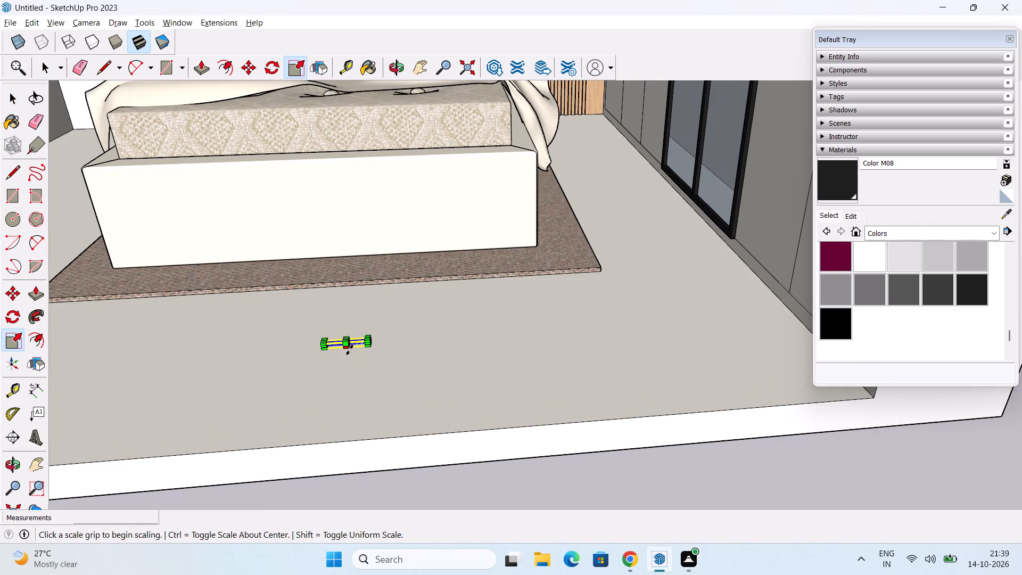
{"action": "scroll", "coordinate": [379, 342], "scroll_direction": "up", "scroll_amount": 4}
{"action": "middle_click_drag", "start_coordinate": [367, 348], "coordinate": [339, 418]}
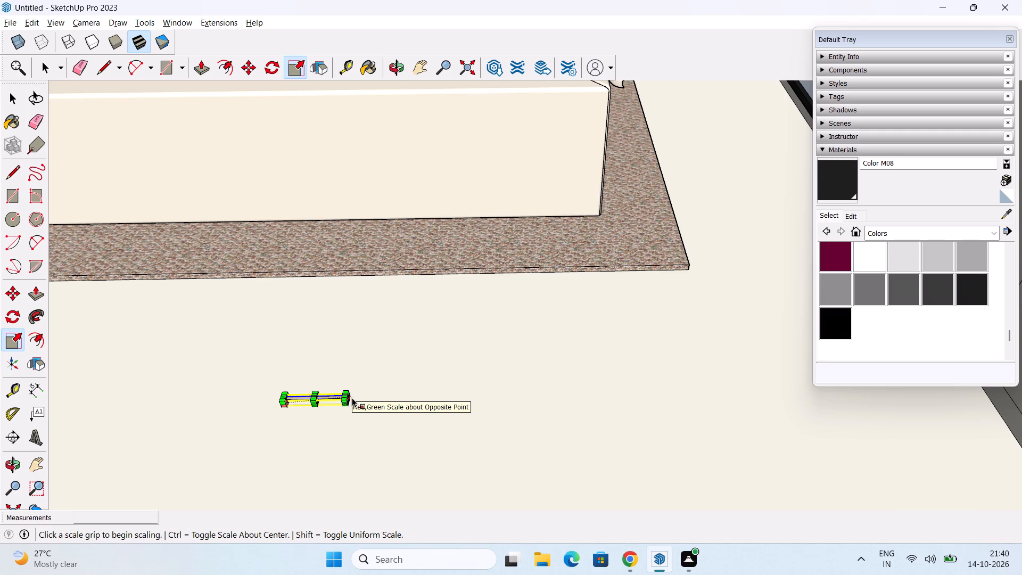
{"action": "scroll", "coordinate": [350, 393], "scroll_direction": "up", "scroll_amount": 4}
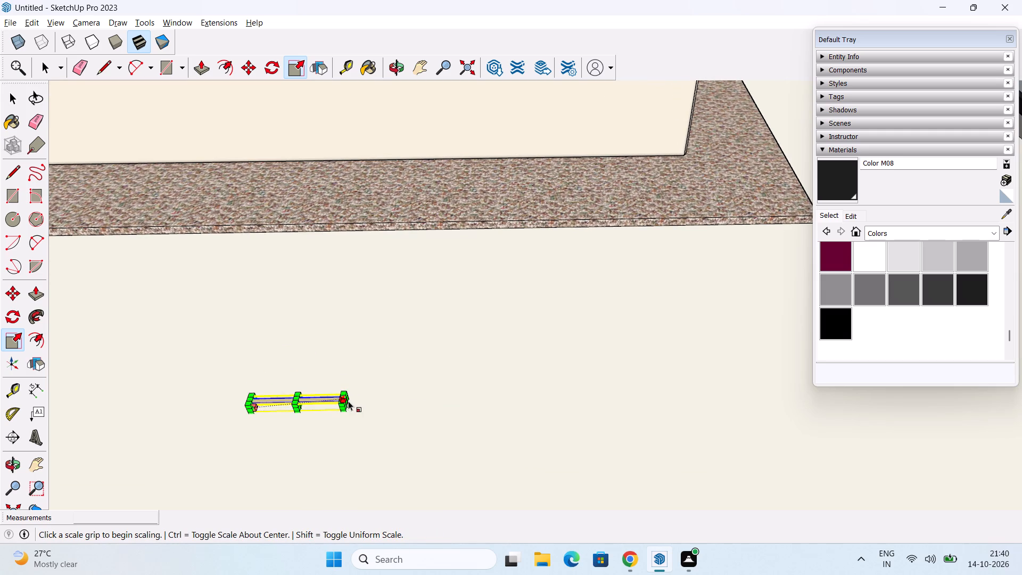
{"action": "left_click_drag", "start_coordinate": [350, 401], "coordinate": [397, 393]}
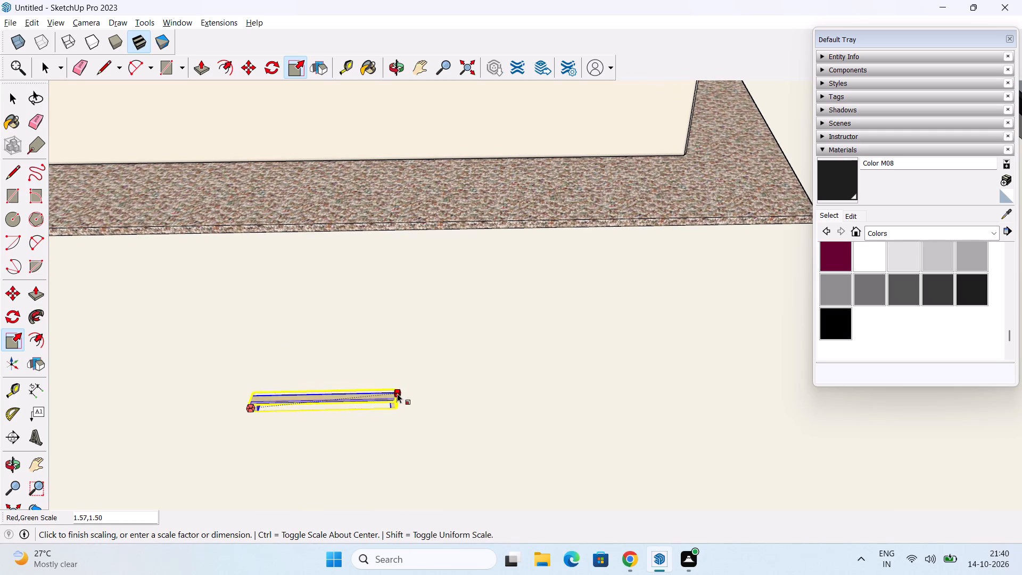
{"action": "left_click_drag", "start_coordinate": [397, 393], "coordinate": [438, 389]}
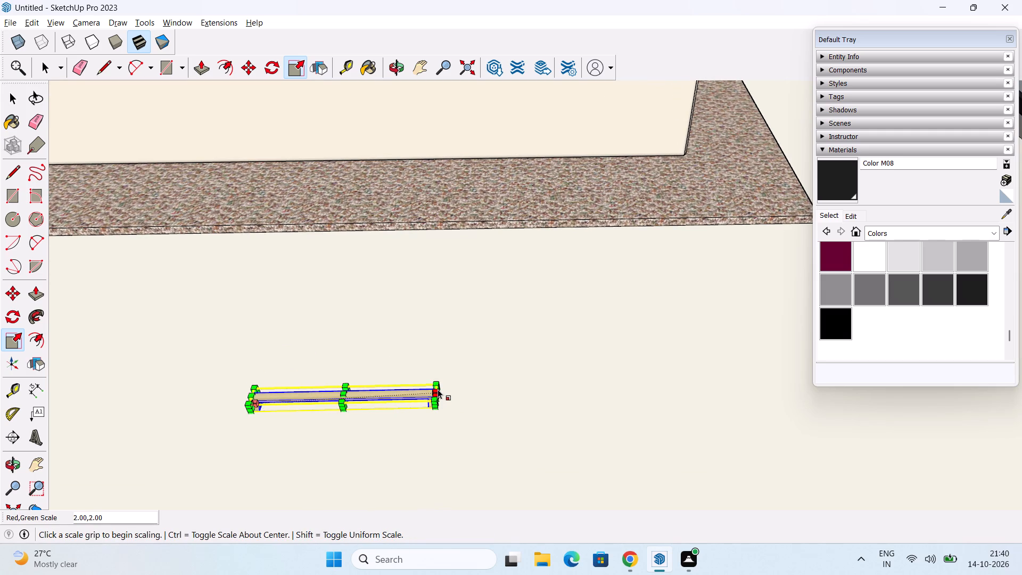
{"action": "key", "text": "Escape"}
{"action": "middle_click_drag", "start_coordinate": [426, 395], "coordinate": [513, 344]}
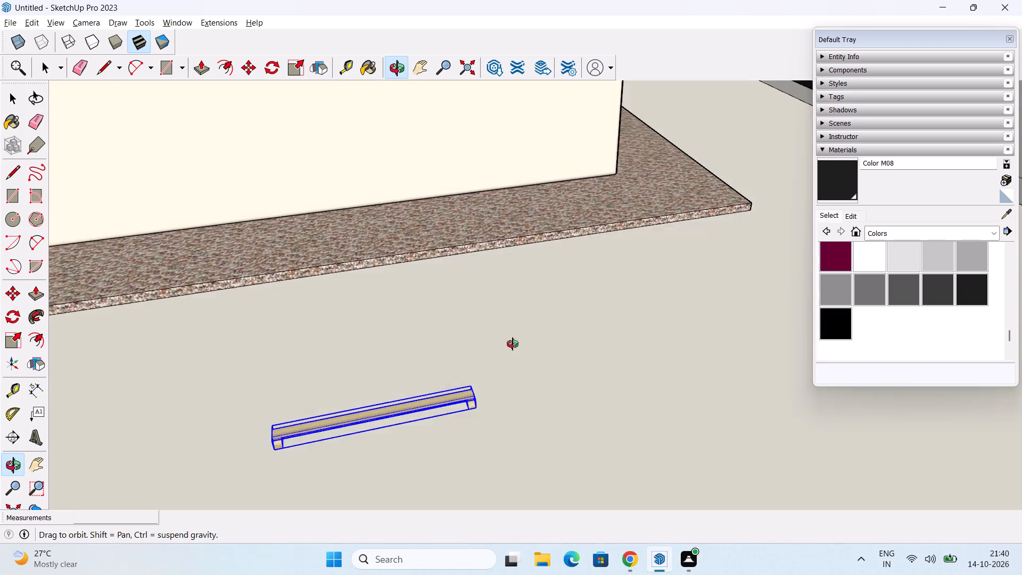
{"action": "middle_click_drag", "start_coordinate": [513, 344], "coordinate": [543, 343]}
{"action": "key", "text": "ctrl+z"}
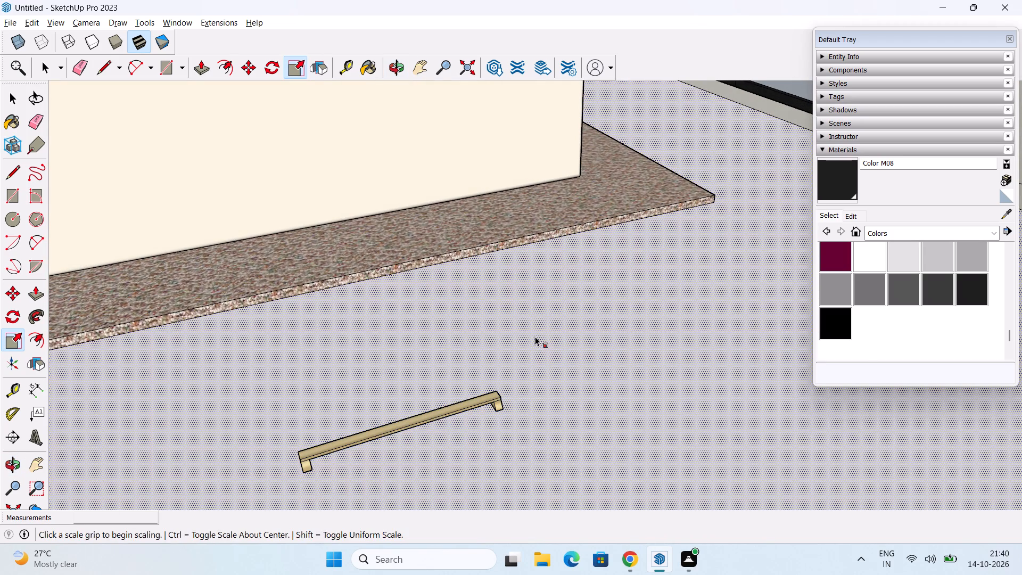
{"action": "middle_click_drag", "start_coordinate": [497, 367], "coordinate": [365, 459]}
Select the handle in front of the bed and scale it longer along the red axis.
{"action": "key", "text": "space"}
{"action": "left_click", "coordinate": [261, 440]}
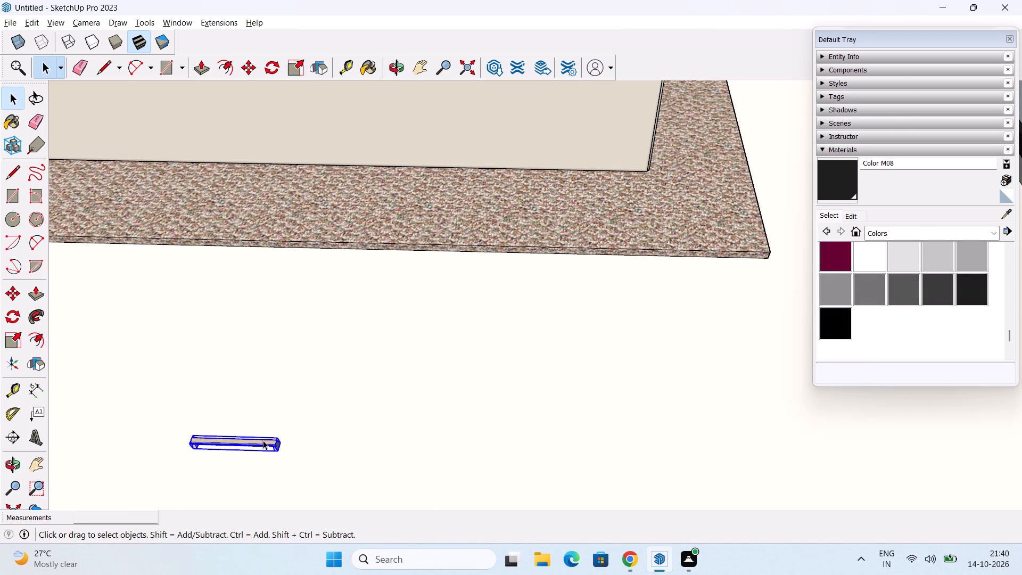
{"action": "scroll", "coordinate": [282, 464], "scroll_direction": "up", "scroll_amount": 4}
{"action": "middle_click_drag", "start_coordinate": [263, 452], "coordinate": [205, 461]}
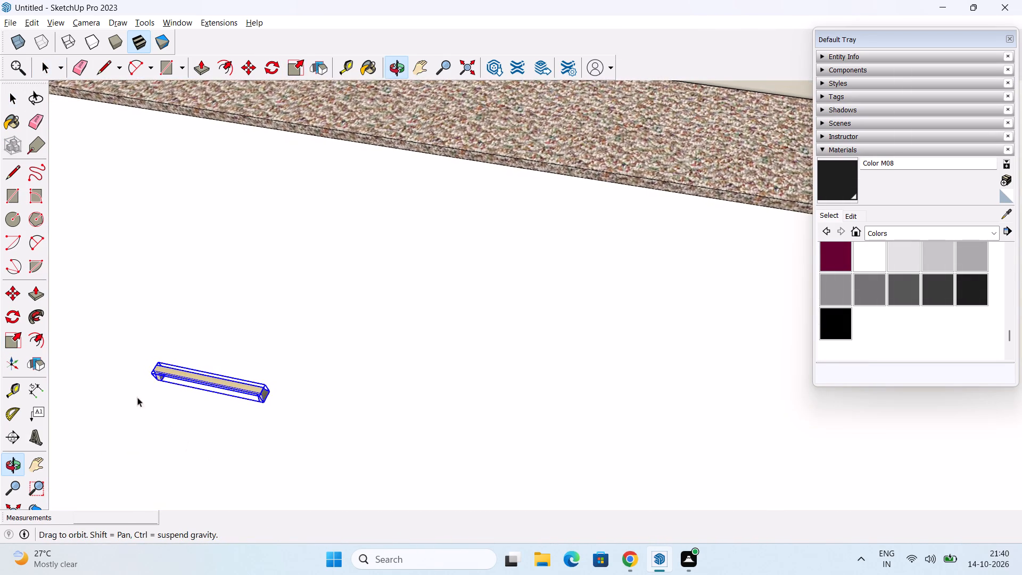
{"action": "left_click", "coordinate": [11, 344]}
{"action": "scroll", "coordinate": [291, 392], "scroll_direction": "up", "scroll_amount": 6}
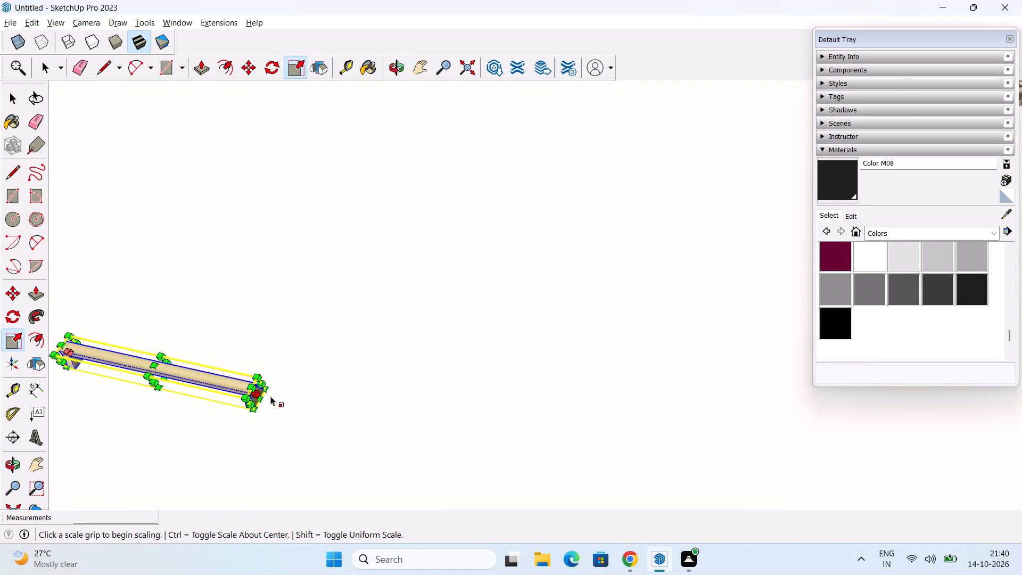
{"action": "scroll", "coordinate": [270, 404], "scroll_direction": "up", "scroll_amount": 2}
{"action": "left_click_drag", "start_coordinate": [258, 392], "coordinate": [469, 428]}
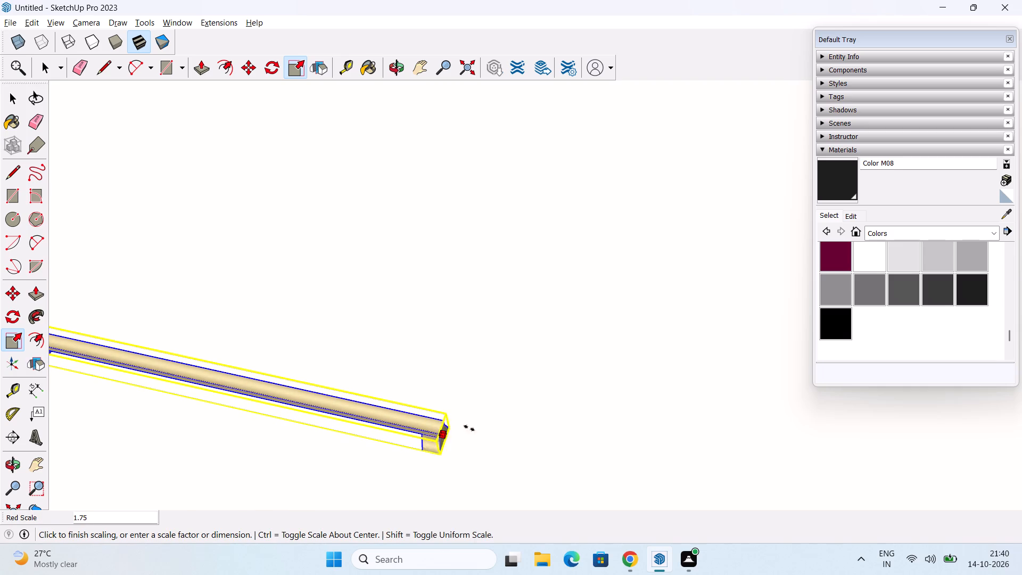
{"action": "left_click_drag", "start_coordinate": [469, 428], "coordinate": [553, 436]}
{"action": "scroll", "coordinate": [563, 425], "scroll_direction": "down", "scroll_amount": 12}
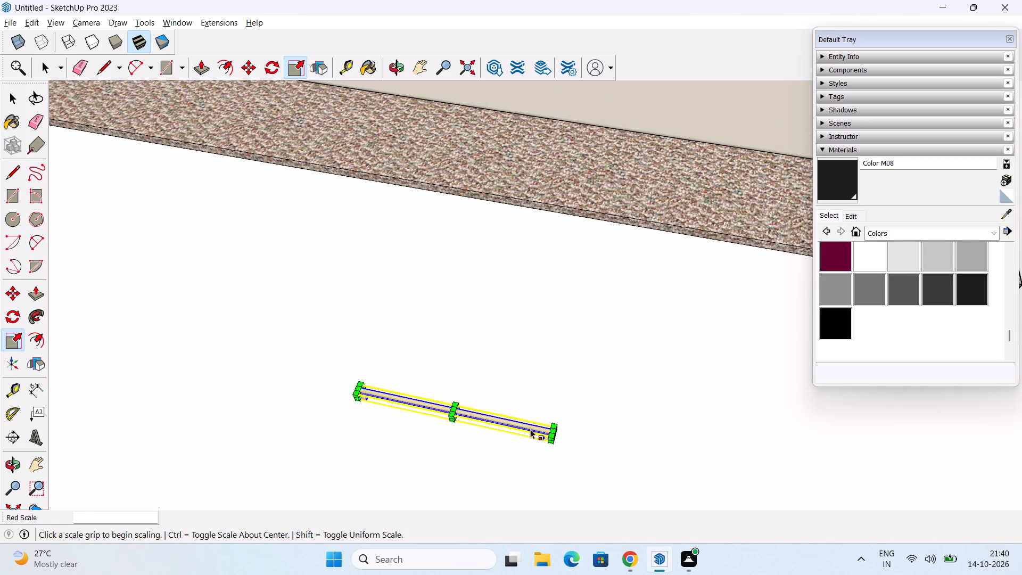
Thicken the handle's profile slightly by scaling its cross-section along the green and blue axes.
{"action": "scroll", "coordinate": [449, 420], "scroll_direction": "up", "scroll_amount": 5}
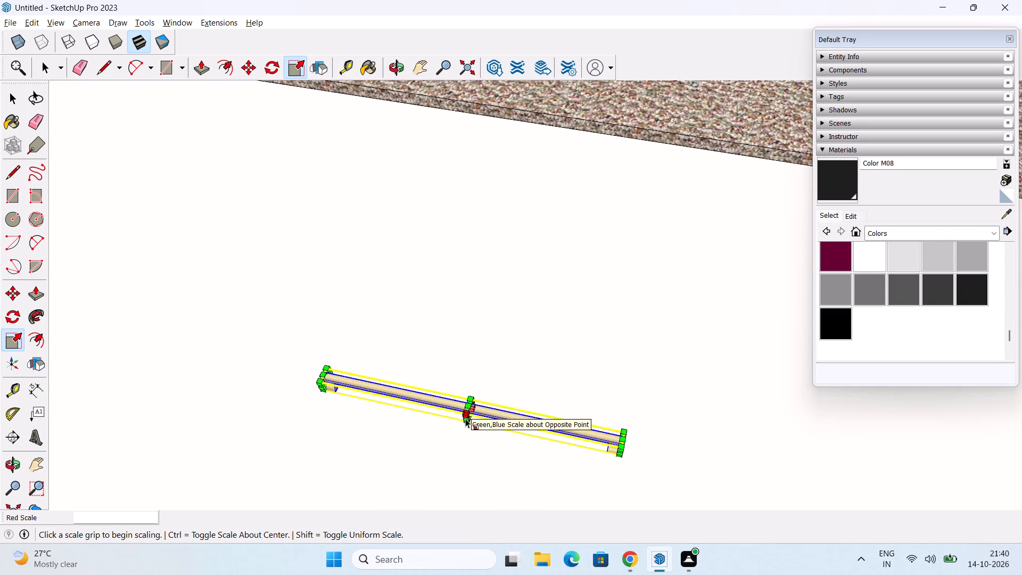
{"action": "scroll", "coordinate": [465, 418], "scroll_direction": "up", "scroll_amount": 3}
{"action": "middle_click_drag", "start_coordinate": [456, 431], "coordinate": [473, 404]}
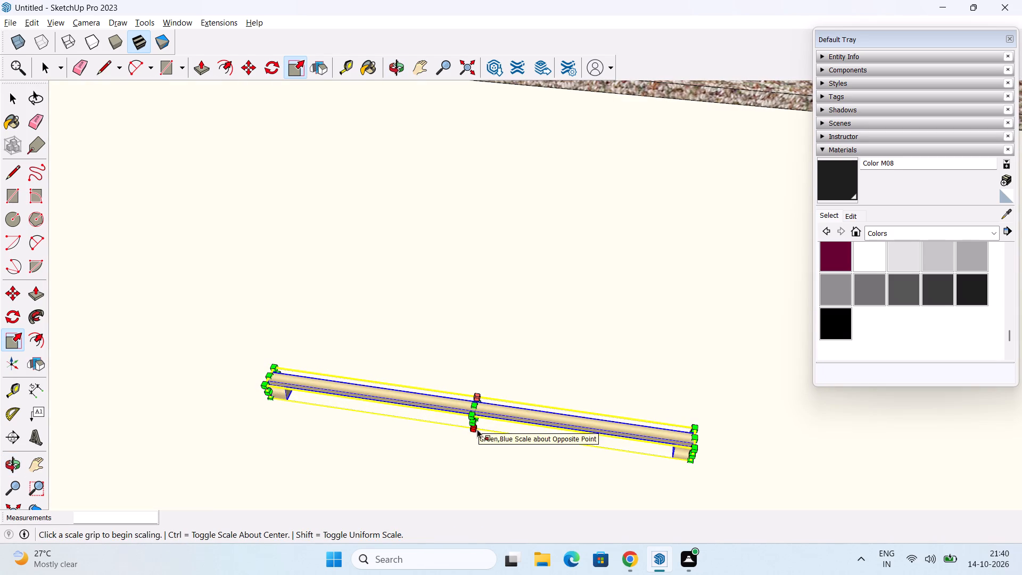
{"action": "left_click_drag", "start_coordinate": [471, 425], "coordinate": [475, 435]}
{"action": "scroll", "coordinate": [479, 418], "scroll_direction": "down", "scroll_amount": 16}
{"action": "key", "text": "space"}
{"action": "left_click", "coordinate": [365, 406]}
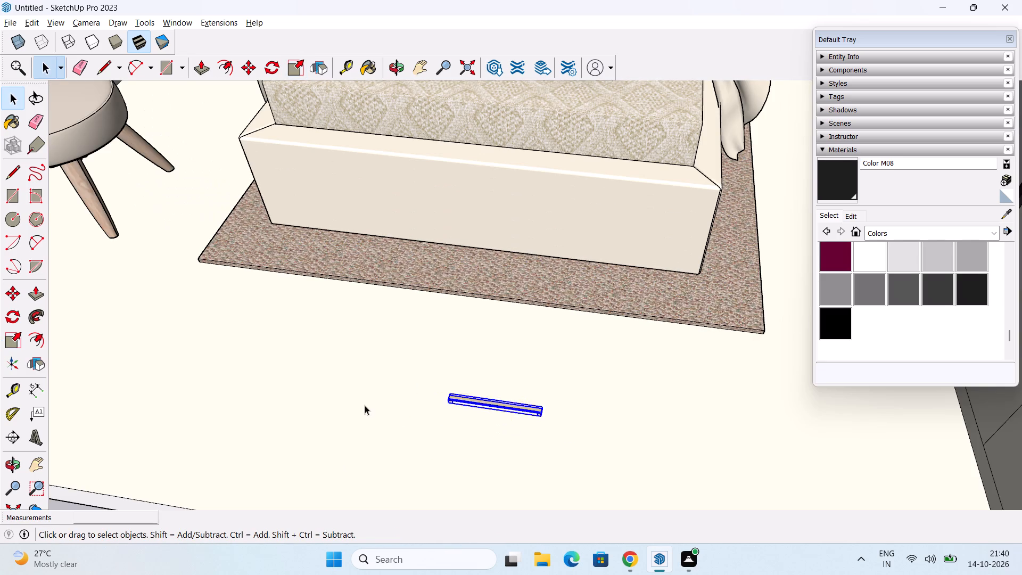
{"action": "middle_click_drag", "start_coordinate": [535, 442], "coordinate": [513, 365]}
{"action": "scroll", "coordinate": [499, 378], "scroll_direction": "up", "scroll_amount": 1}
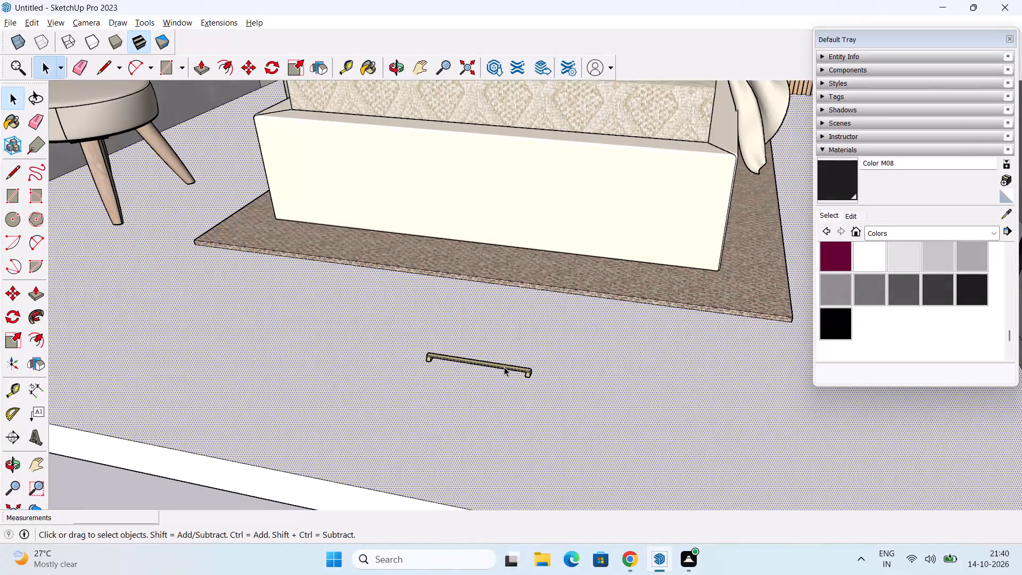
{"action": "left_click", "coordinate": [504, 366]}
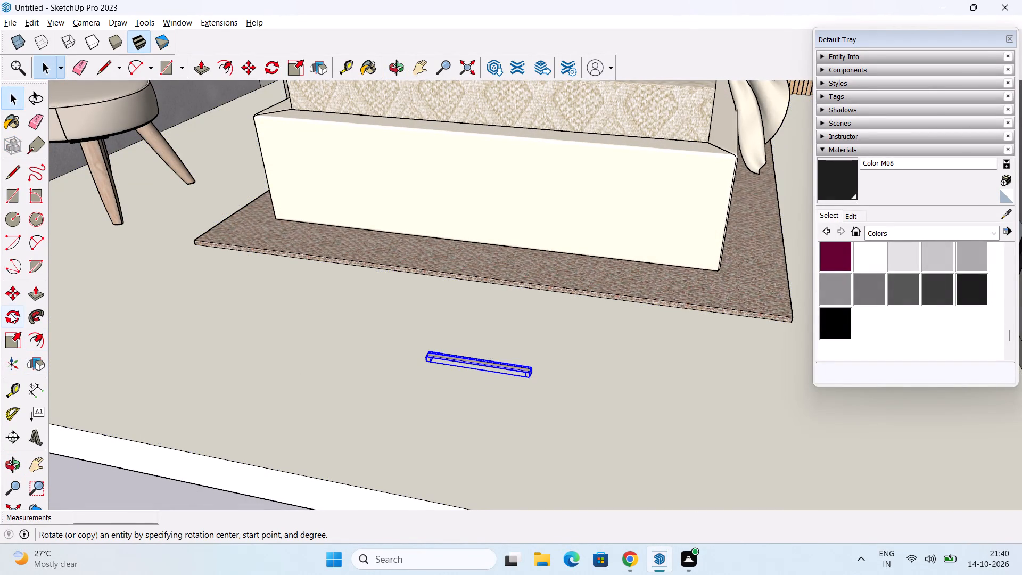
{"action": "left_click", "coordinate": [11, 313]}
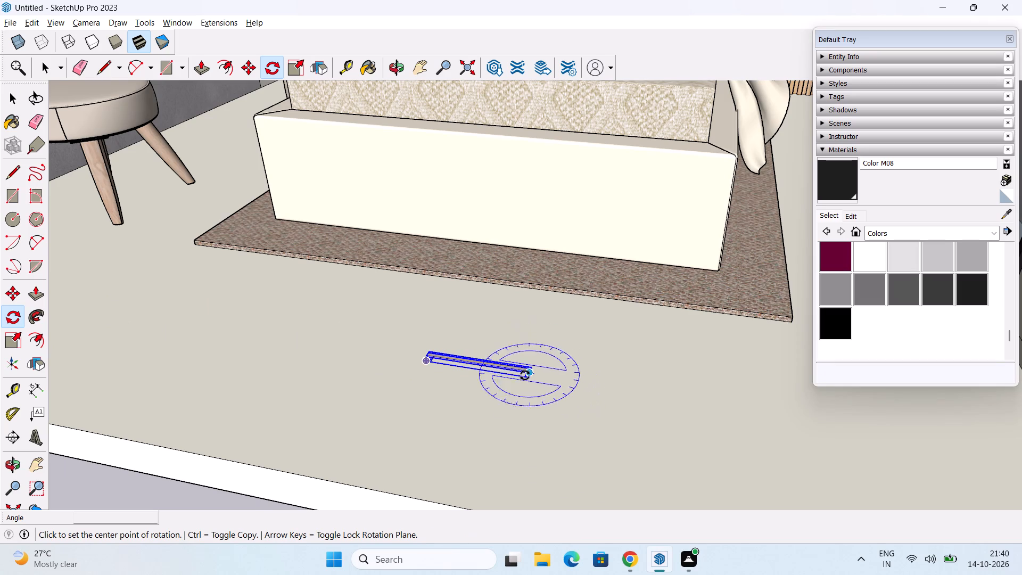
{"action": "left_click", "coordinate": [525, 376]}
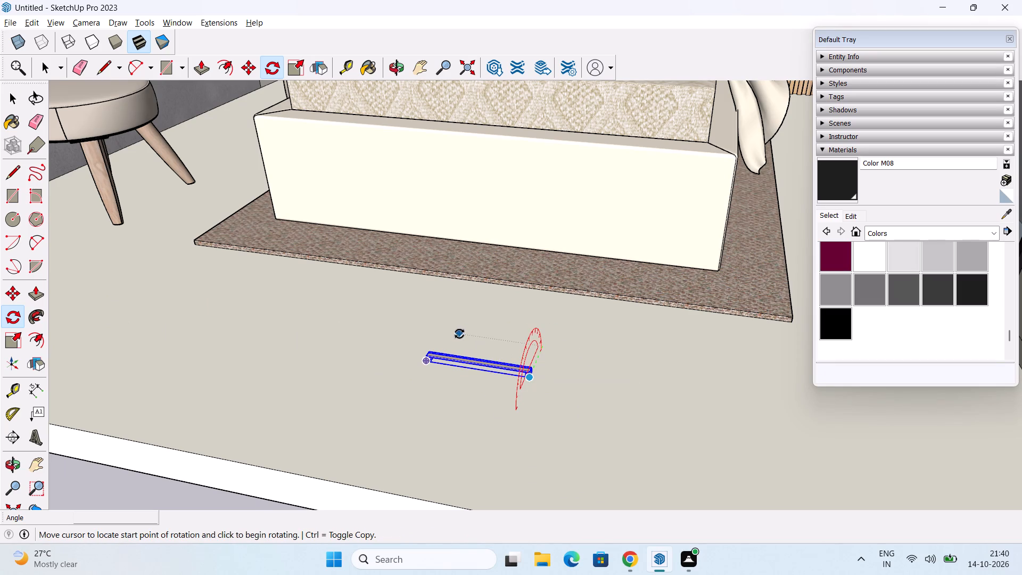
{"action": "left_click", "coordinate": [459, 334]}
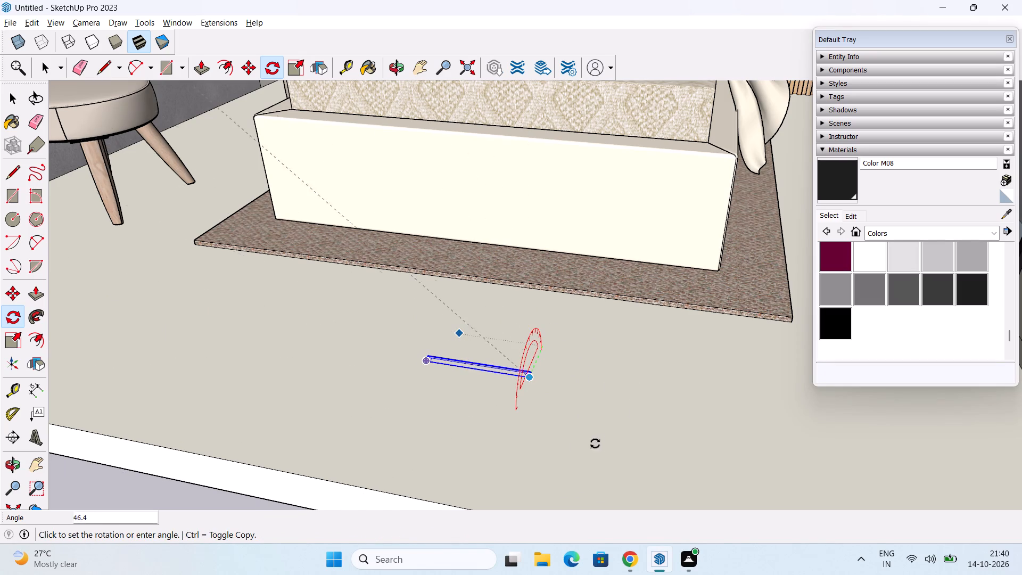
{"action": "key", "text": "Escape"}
Rotate the handle 90 degrees about the green axis so that it stands upright.
{"action": "middle_click_drag", "start_coordinate": [528, 395], "coordinate": [531, 400]}
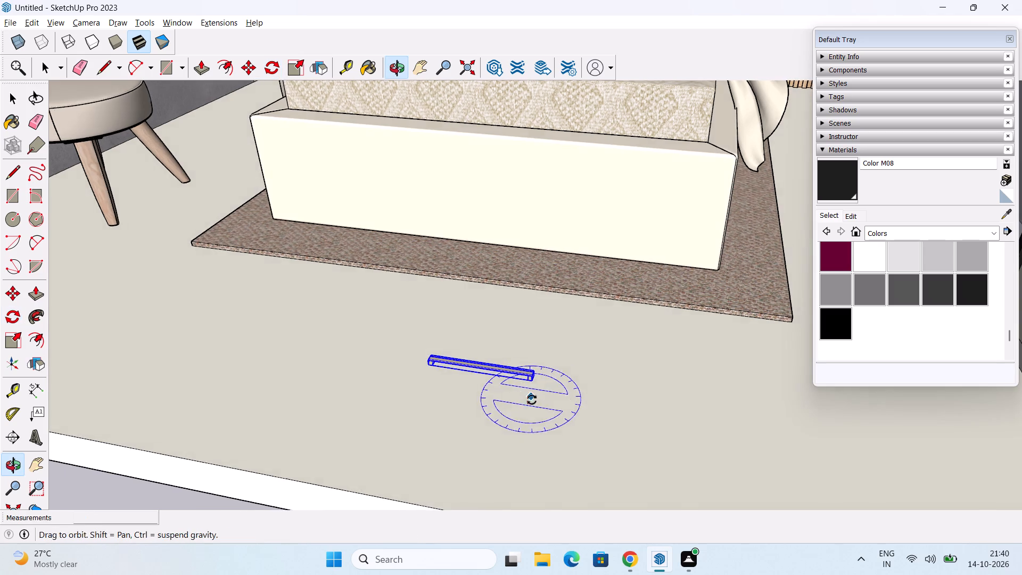
{"action": "scroll", "coordinate": [602, 402], "scroll_direction": "up", "scroll_amount": 4}
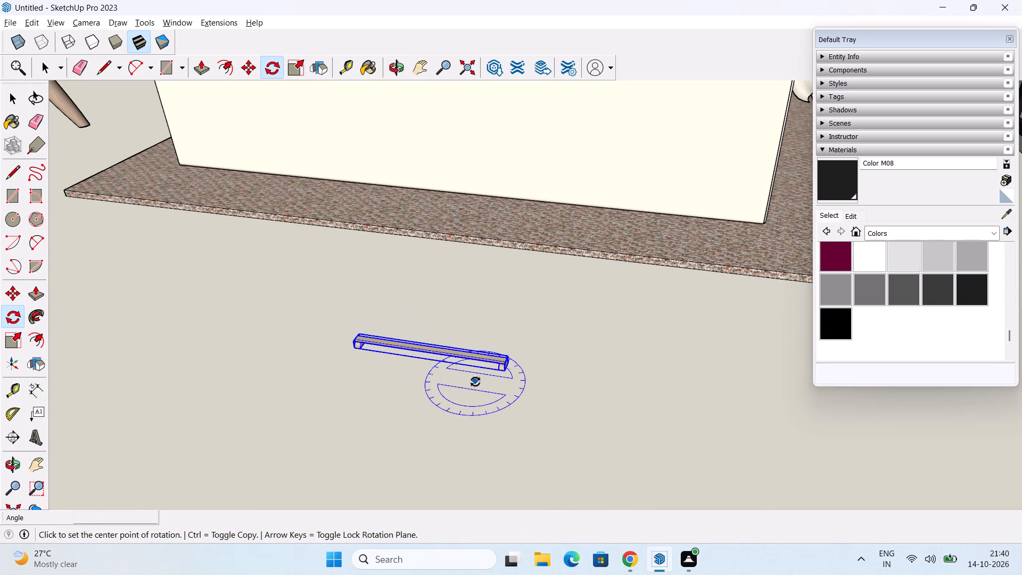
{"action": "key", "text": "Up"}
{"action": "key", "text": "Up"}
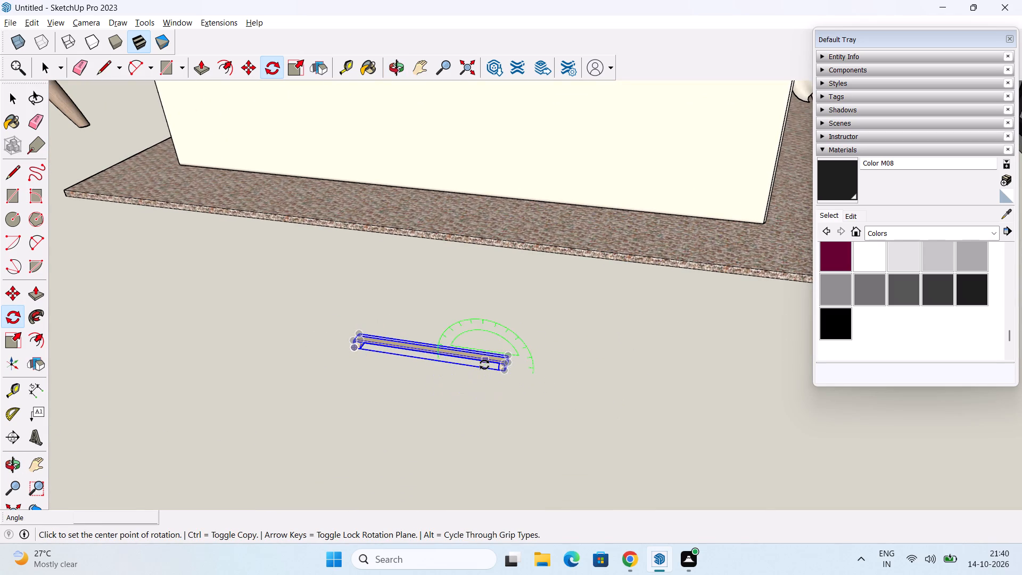
{"action": "left_click", "coordinate": [484, 365]}
{"action": "left_click", "coordinate": [385, 314]}
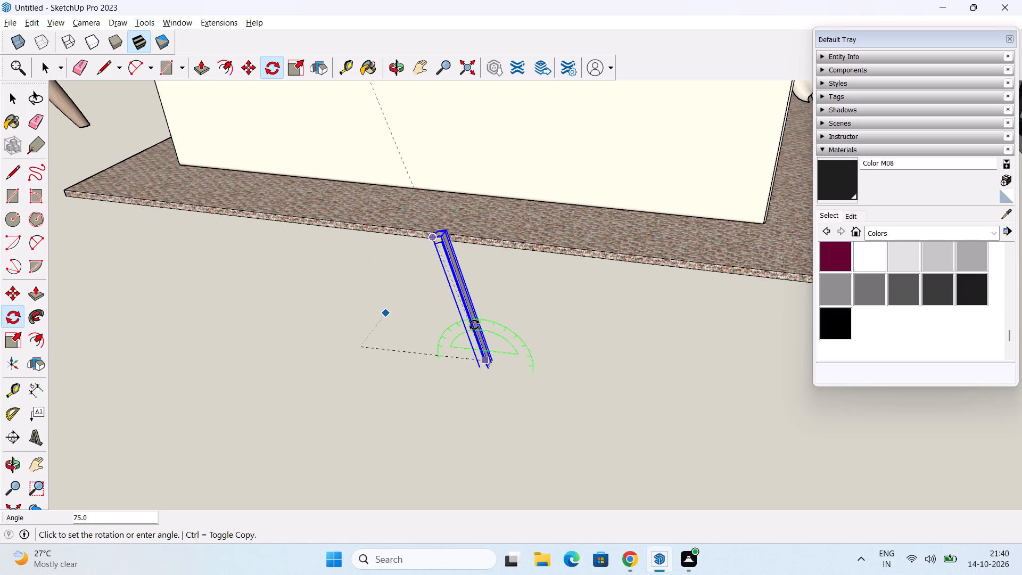
{"action": "type", "text": "90"}
{"action": "key", "text": "Return"}
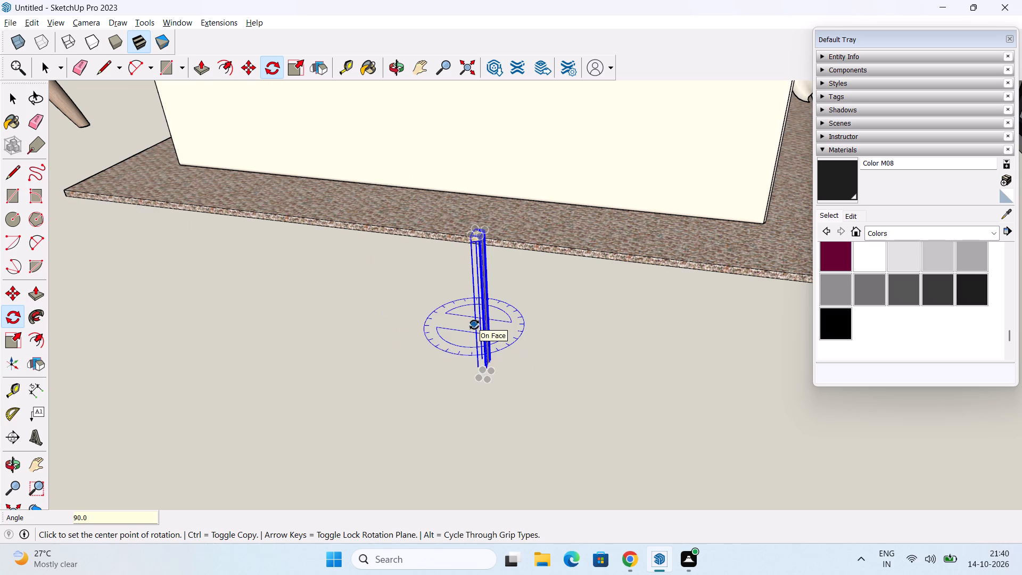
Move the upright handle about 11 7/8" to raise it clear of the floor in front of the bed.
{"action": "scroll", "coordinate": [483, 308], "scroll_direction": "up", "scroll_amount": 7}
{"action": "middle_click_drag", "start_coordinate": [502, 405], "coordinate": [503, 405]}
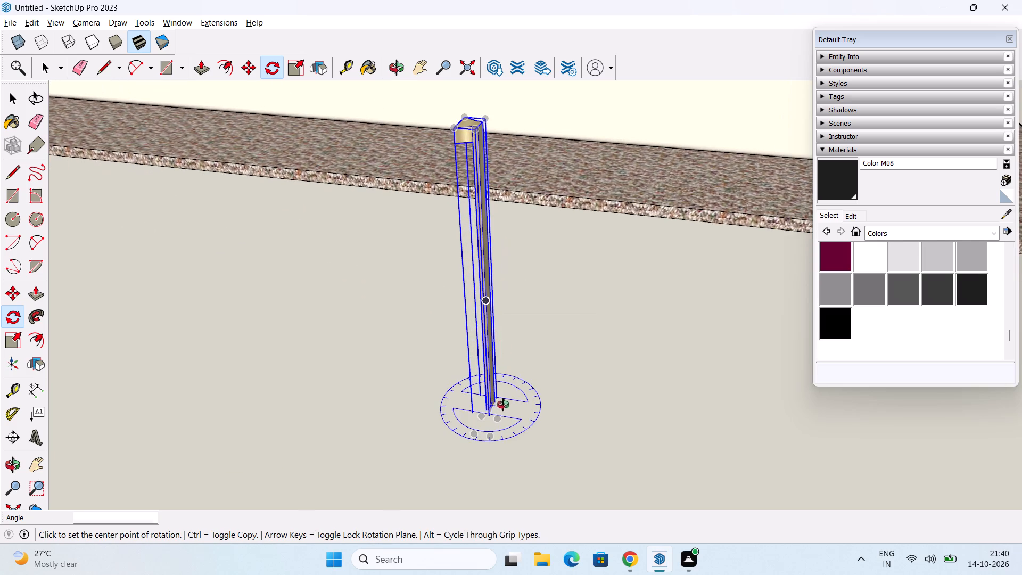
{"action": "middle_click_drag", "start_coordinate": [503, 405], "coordinate": [497, 413]}
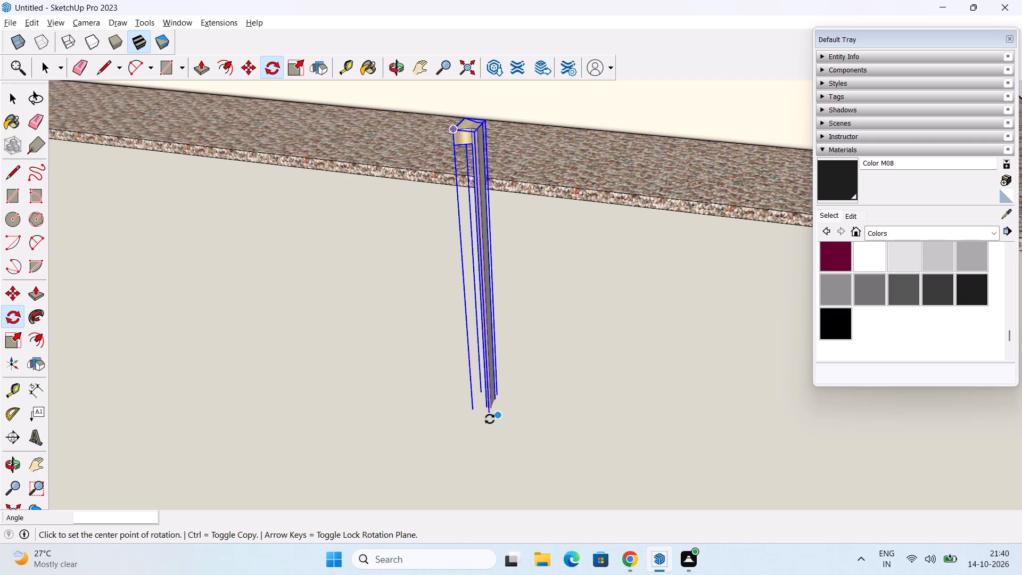
{"action": "key", "text": "m"}
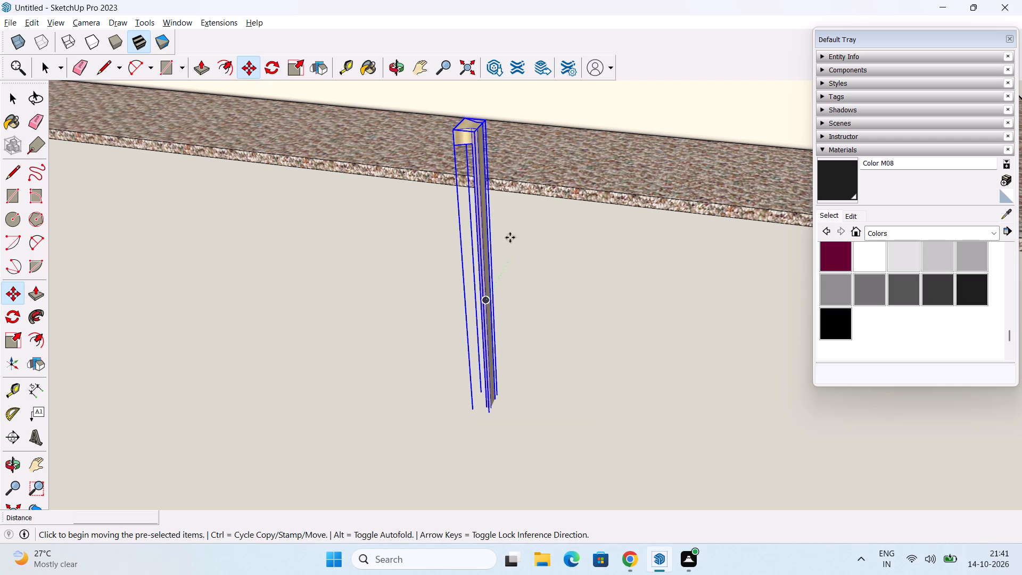
{"action": "left_click", "coordinate": [477, 133]}
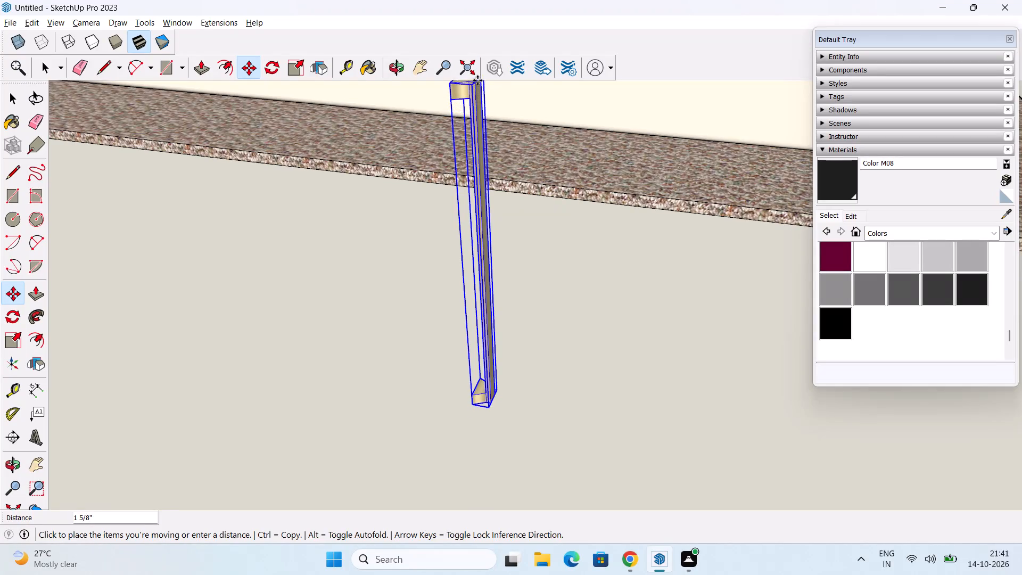
{"action": "left_click", "coordinate": [477, 39]}
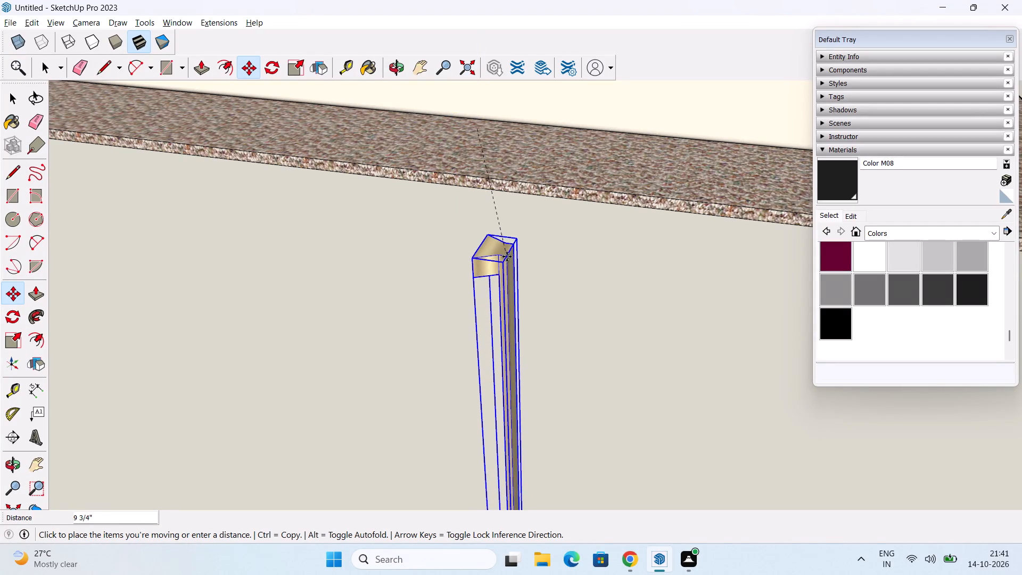
{"action": "scroll", "coordinate": [507, 255], "scroll_direction": "down", "scroll_amount": 2}
{"action": "middle_click_drag", "start_coordinate": [507, 251], "coordinate": [517, 227], "text": "shift"}
{"action": "scroll", "coordinate": [517, 218], "scroll_direction": "down", "scroll_amount": 4}
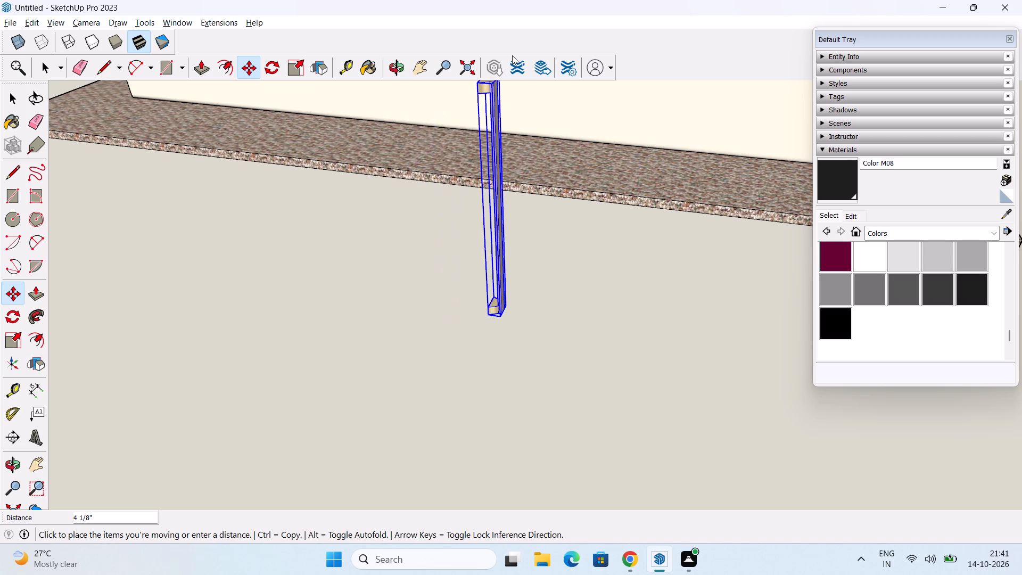
{"action": "middle_click_drag", "start_coordinate": [560, 177], "coordinate": [566, 174], "text": "shift"}
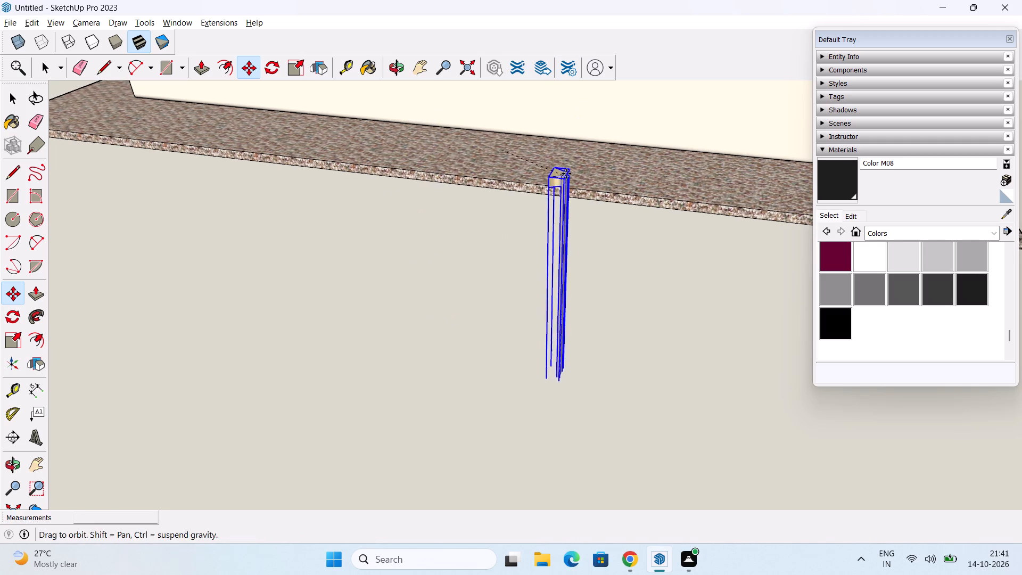
{"action": "middle_click_drag", "start_coordinate": [566, 174], "coordinate": [566, 175], "text": "shift"}
{"action": "scroll", "coordinate": [567, 171], "scroll_direction": "down", "scroll_amount": 10}
{"action": "middle_click_drag", "start_coordinate": [564, 195], "coordinate": [532, 284], "text": "shift"}
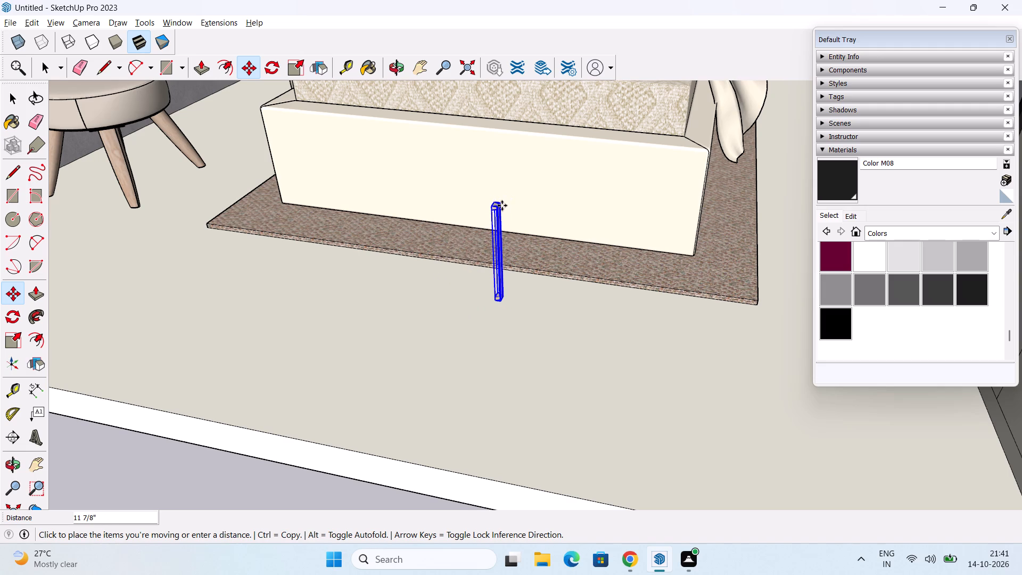
{"action": "left_click", "coordinate": [502, 206]}
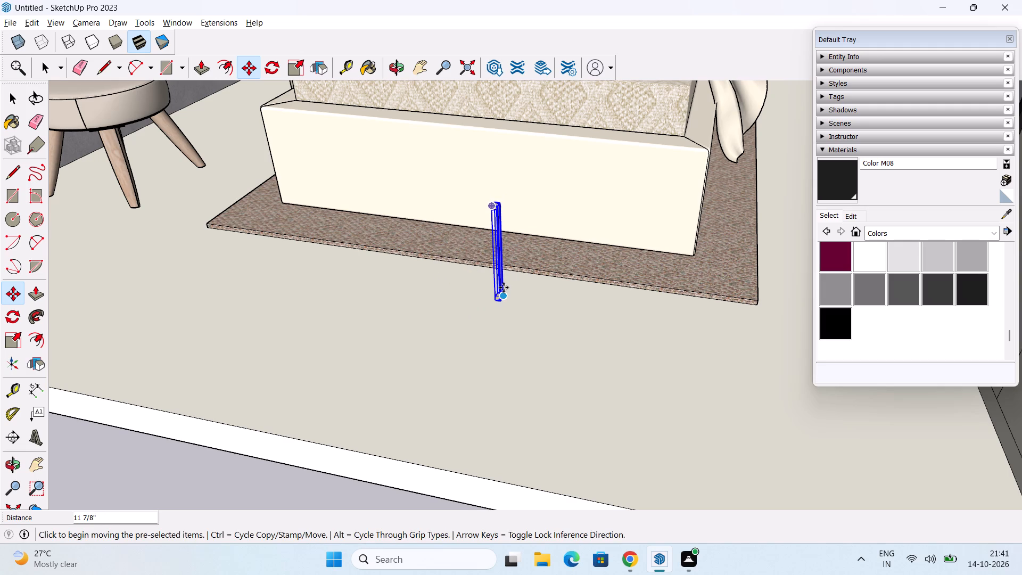
Rotate the upright handle 180 degrees about its vertical axis, using its lower end as the centre, to reverse its facing direction.
{"action": "middle_click_drag", "start_coordinate": [491, 308], "coordinate": [442, 318]}
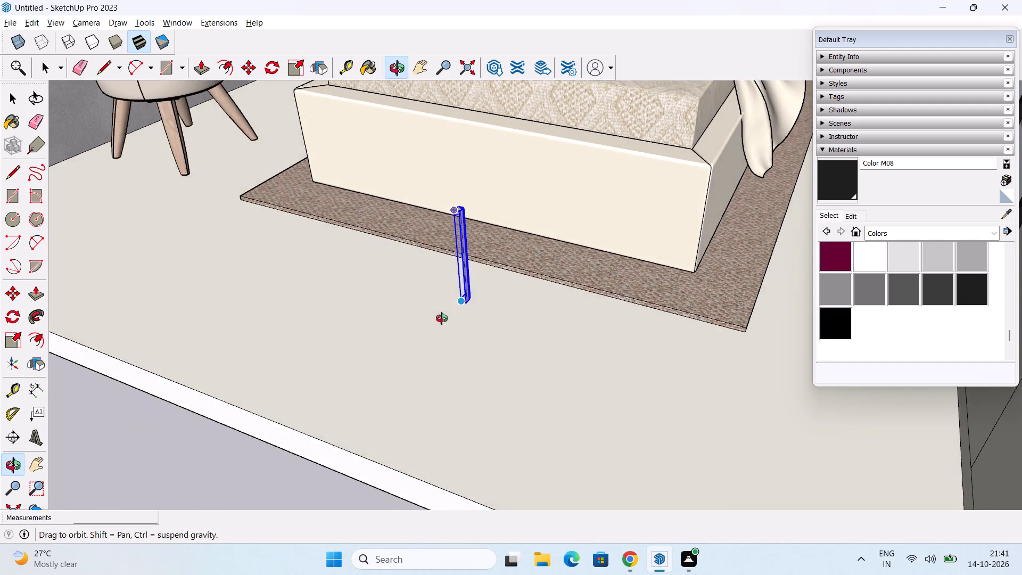
{"action": "middle_click_drag", "start_coordinate": [442, 318], "coordinate": [440, 322]}
{"action": "scroll", "coordinate": [466, 303], "scroll_direction": "up", "scroll_amount": 8}
{"action": "middle_click_drag", "start_coordinate": [459, 286], "coordinate": [463, 317]}
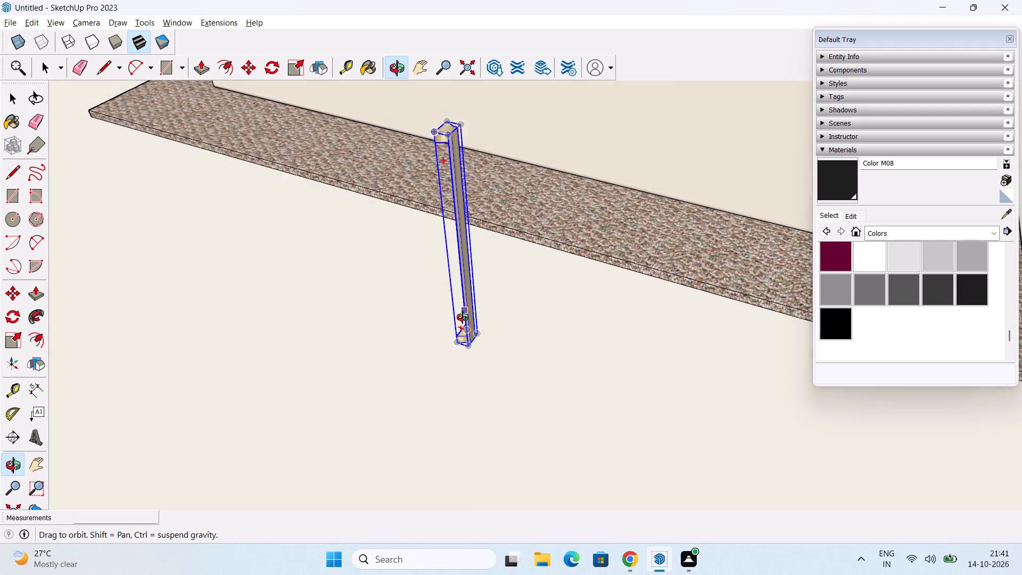
{"action": "middle_click_drag", "start_coordinate": [463, 317], "coordinate": [463, 322]}
{"action": "middle_click_drag", "start_coordinate": [457, 323], "coordinate": [584, 308]}
{"action": "scroll", "coordinate": [545, 374], "scroll_direction": "up", "scroll_amount": 1}
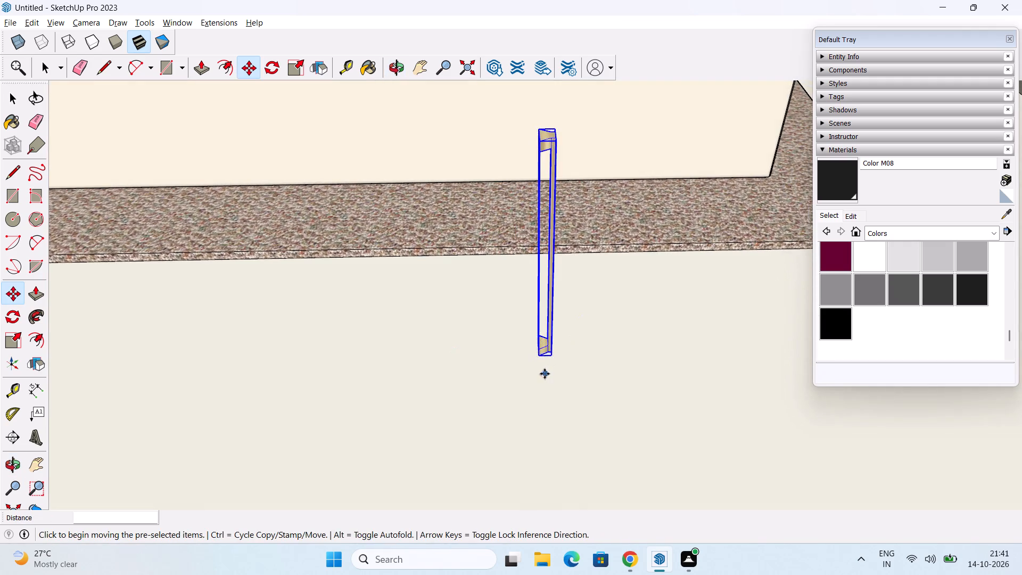
{"action": "scroll", "coordinate": [545, 374], "scroll_direction": "up", "scroll_amount": 3}
{"action": "key", "text": "space"}
{"action": "middle_click_drag", "start_coordinate": [547, 362], "coordinate": [553, 371]}
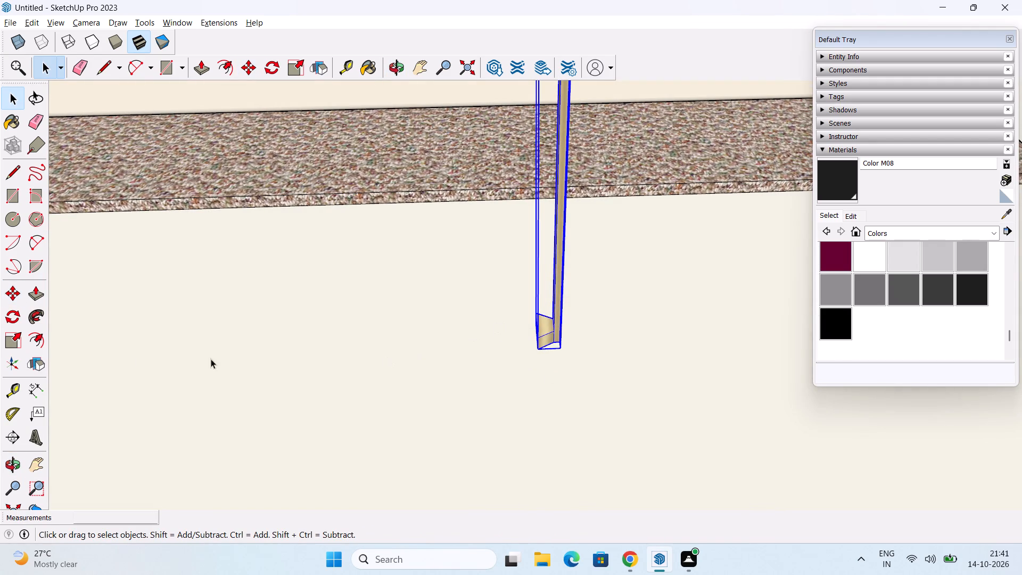
{"action": "left_click", "coordinate": [7, 309]}
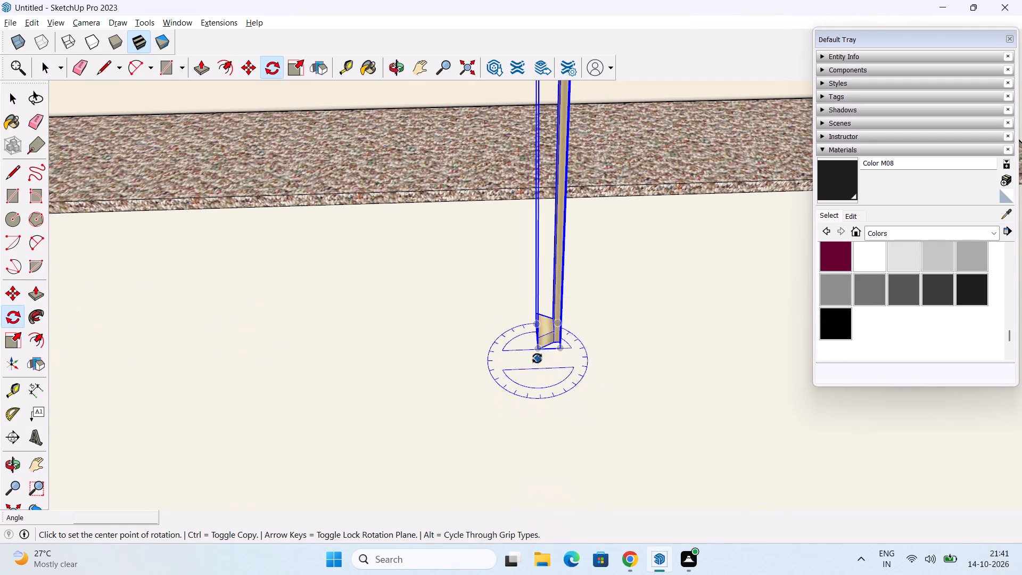
{"action": "left_click", "coordinate": [538, 355]}
{"action": "left_click", "coordinate": [590, 333]}
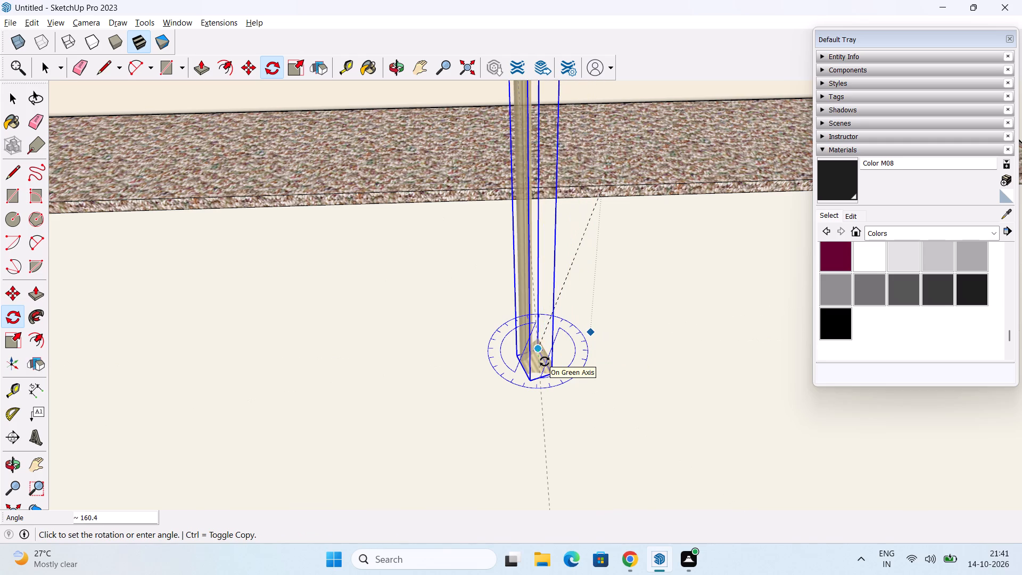
{"action": "type", "text": "180"}
{"action": "key", "text": "Return"}
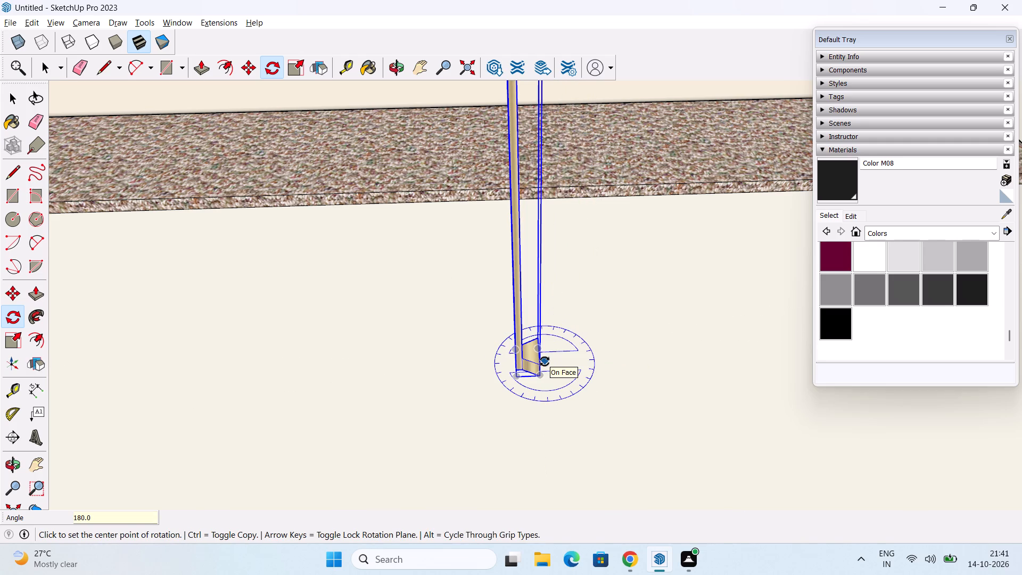
{"action": "scroll", "coordinate": [545, 362], "scroll_direction": "down", "scroll_amount": 3}
{"action": "middle_click_drag", "start_coordinate": [552, 365], "coordinate": [556, 373]}
{"action": "key", "text": "space"}
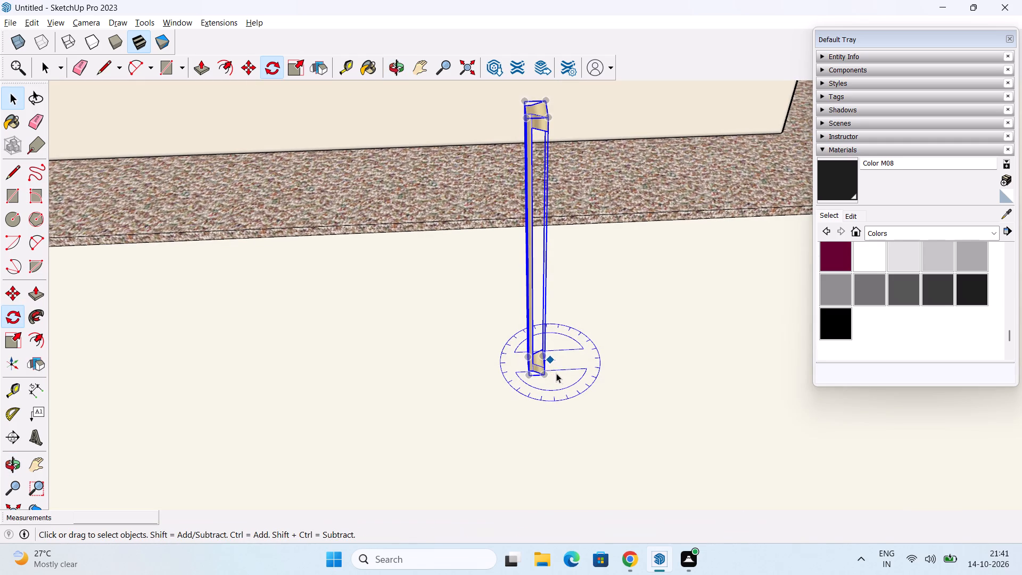
Copy the upright handle about 7' 1 13/16" from the floor onto the wardrobe door beside the seam, between the glass panels and the wall's outer end.
{"action": "middle_click_drag", "start_coordinate": [546, 394], "coordinate": [551, 395]}
{"action": "key", "text": "m"}
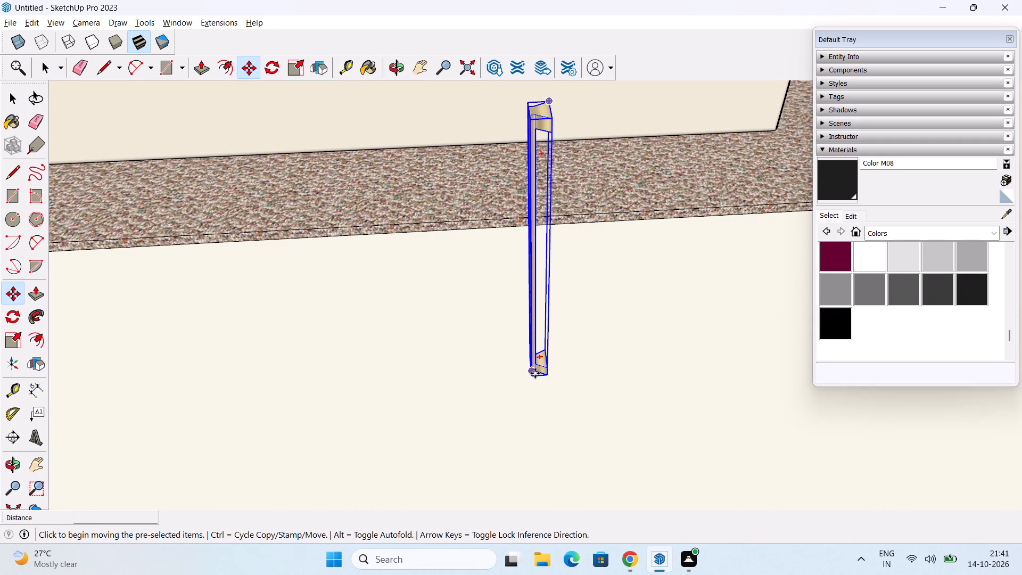
{"action": "scroll", "coordinate": [535, 373], "scroll_direction": "up", "scroll_amount": 4}
{"action": "left_click", "coordinate": [554, 379]}
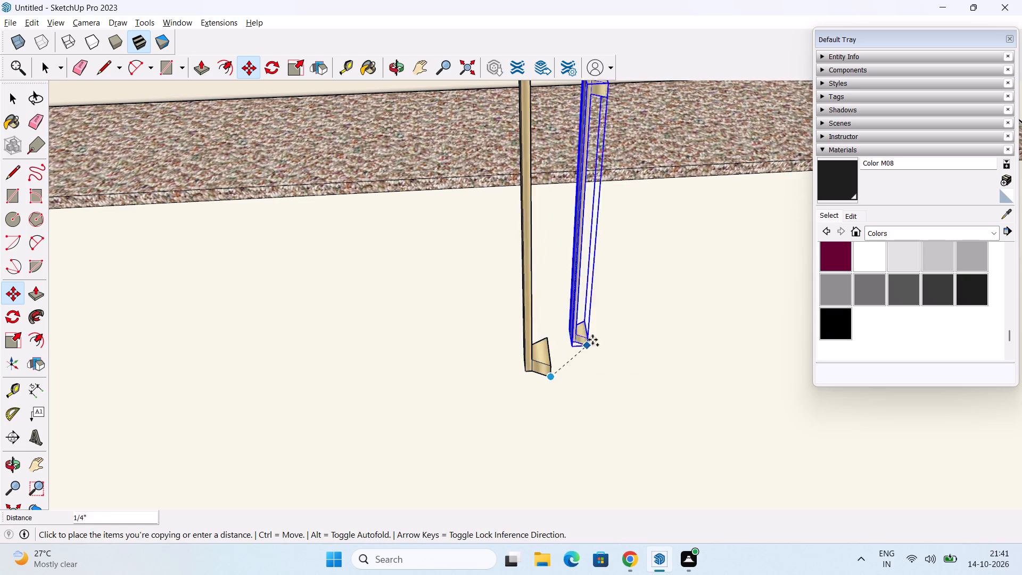
{"action": "scroll", "coordinate": [606, 323], "scroll_direction": "down", "scroll_amount": 10}
{"action": "middle_click_drag", "start_coordinate": [626, 307], "coordinate": [471, 399], "text": "shift"}
{"action": "scroll", "coordinate": [555, 314], "scroll_direction": "down", "scroll_amount": 3}
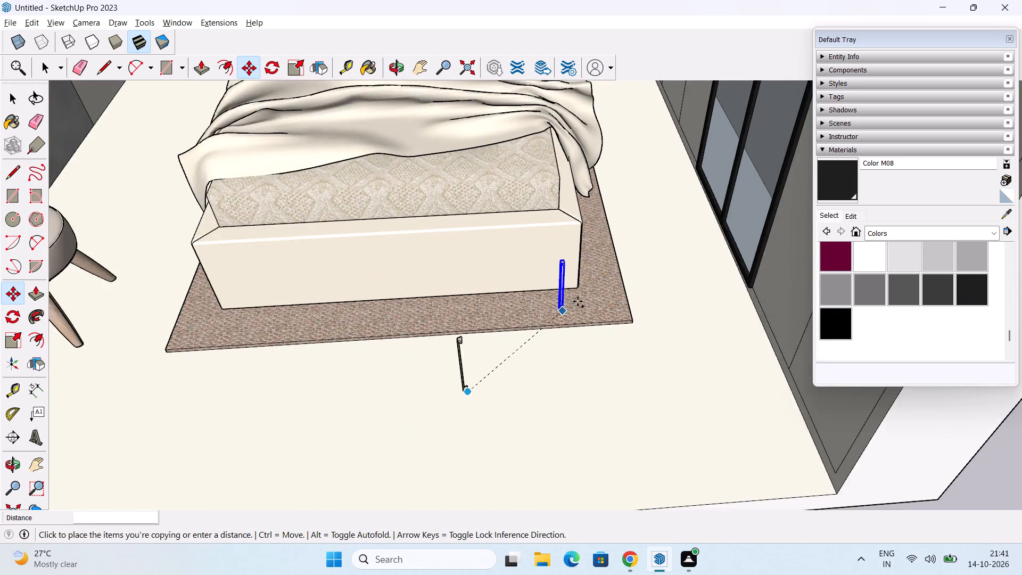
{"action": "scroll", "coordinate": [578, 301], "scroll_direction": "down", "scroll_amount": 4}
{"action": "middle_click_drag", "start_coordinate": [595, 292], "coordinate": [480, 323], "text": "shift"}
{"action": "middle_click_drag", "start_coordinate": [584, 293], "coordinate": [693, 280]}
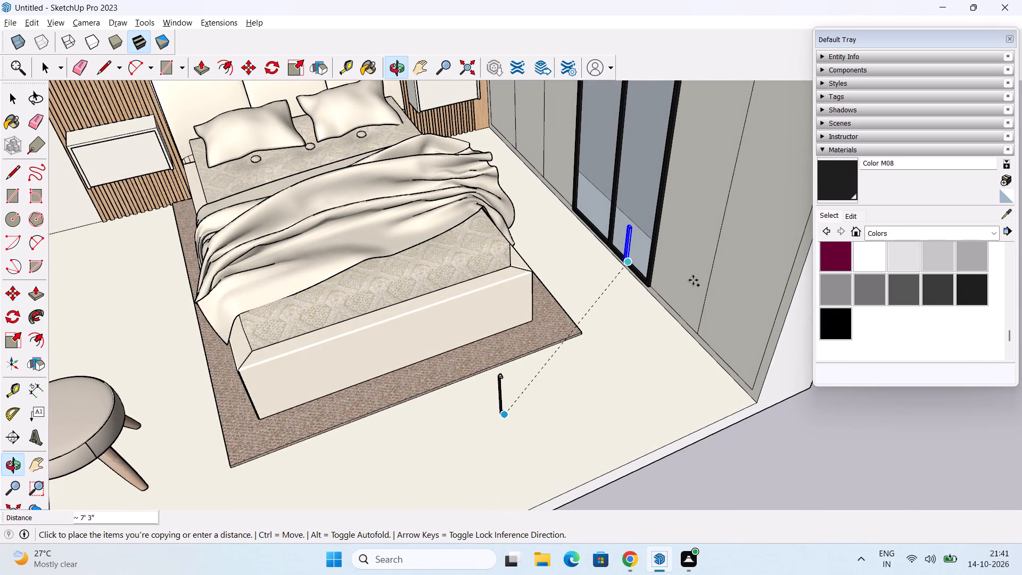
{"action": "middle_click_drag", "start_coordinate": [685, 280], "coordinate": [533, 353], "text": "shift"}
{"action": "middle_click_drag", "start_coordinate": [556, 334], "coordinate": [604, 305]}
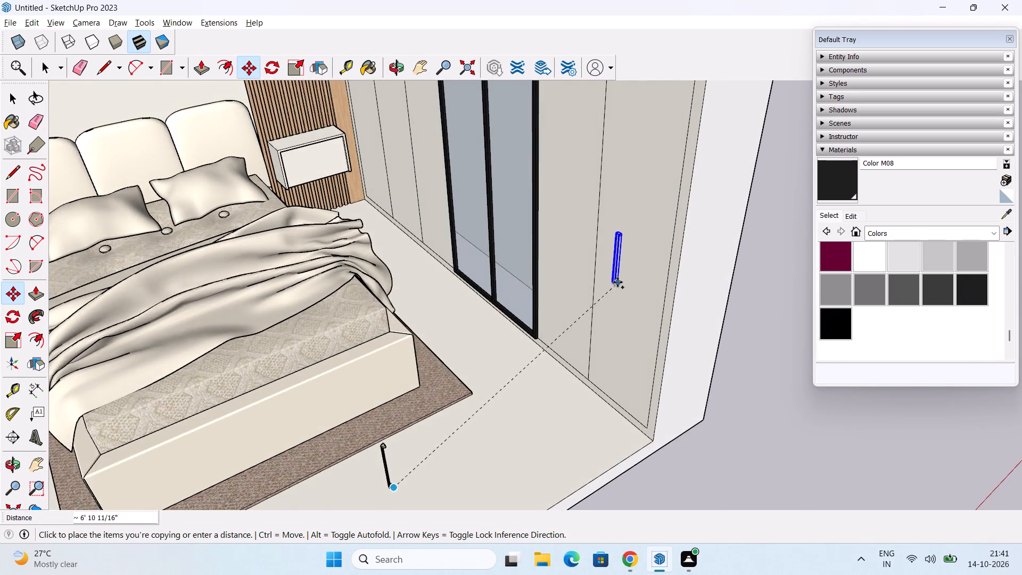
{"action": "scroll", "coordinate": [617, 282], "scroll_direction": "up", "scroll_amount": 4}
{"action": "middle_click_drag", "start_coordinate": [615, 261], "coordinate": [713, 290]}
{"action": "scroll", "coordinate": [702, 288], "scroll_direction": "down", "scroll_amount": 2}
{"action": "middle_click_drag", "start_coordinate": [702, 288], "coordinate": [573, 331], "text": "shift"}
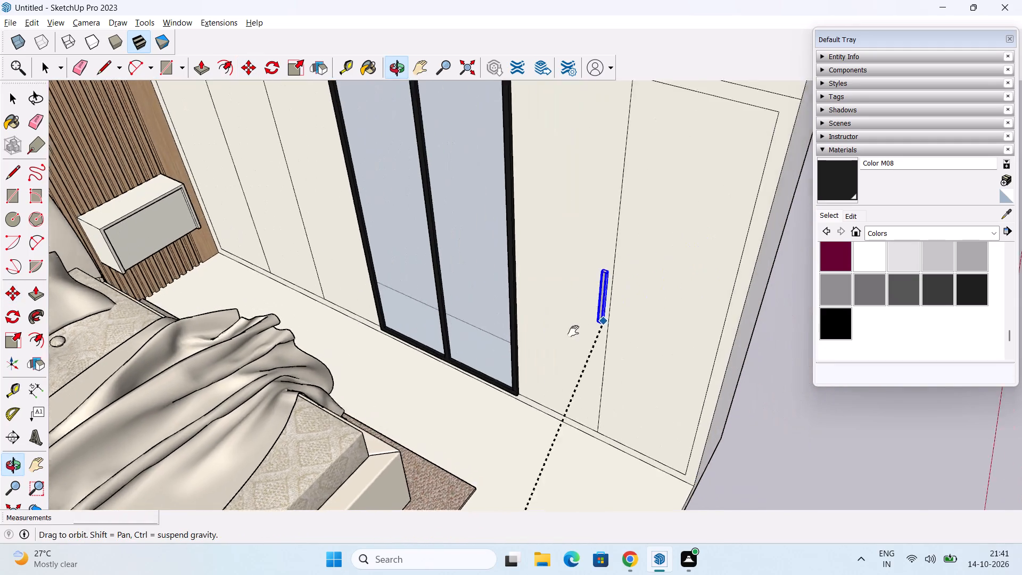
{"action": "middle_click_drag", "start_coordinate": [573, 331], "coordinate": [534, 348], "text": "shift"}
{"action": "middle_click_drag", "start_coordinate": [580, 340], "coordinate": [591, 321]}
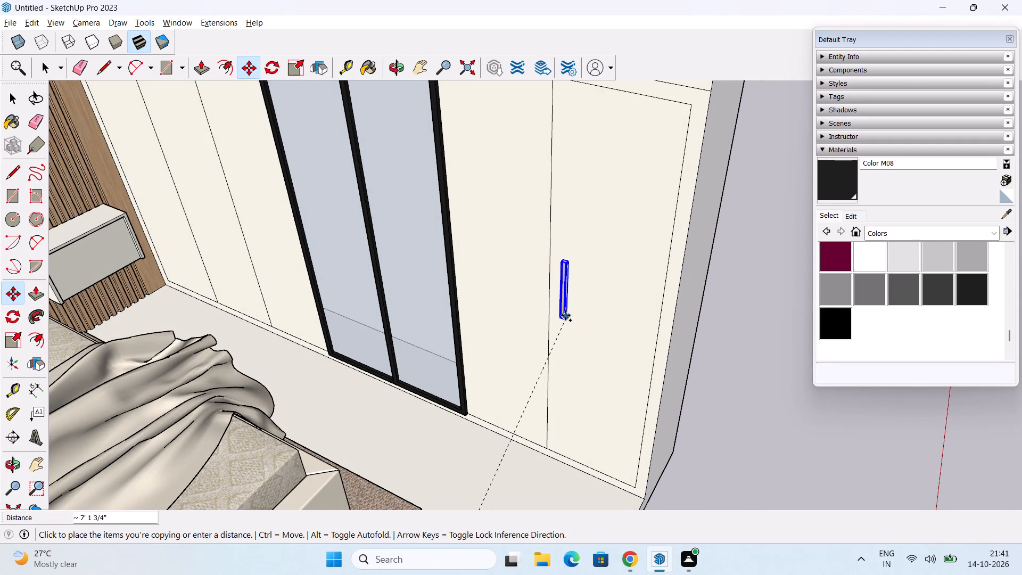
{"action": "left_click", "coordinate": [561, 316]}
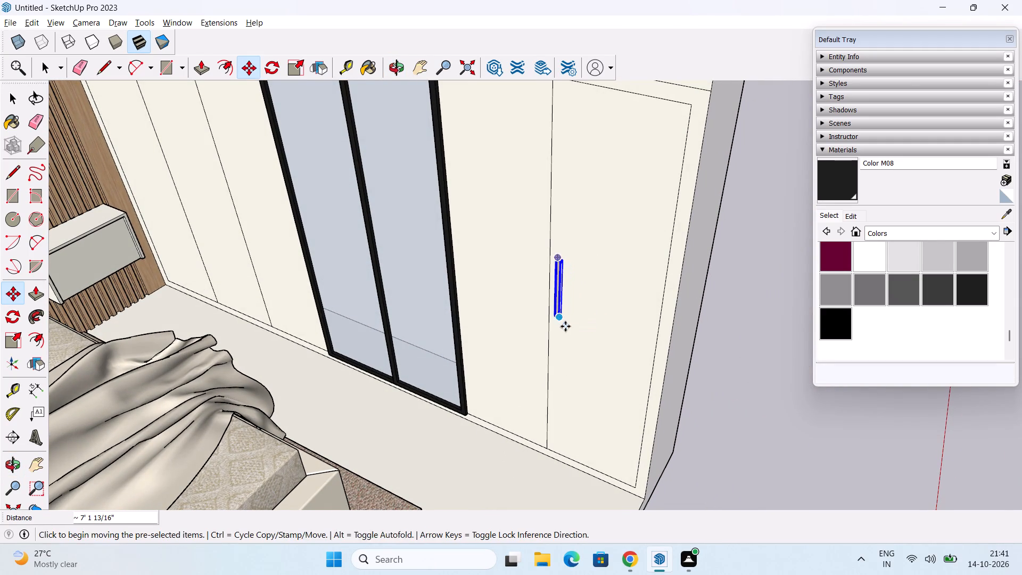
Stretch the door handle upward along its length to more than double its height.
{"action": "middle_click_drag", "start_coordinate": [564, 328], "coordinate": [550, 339]}
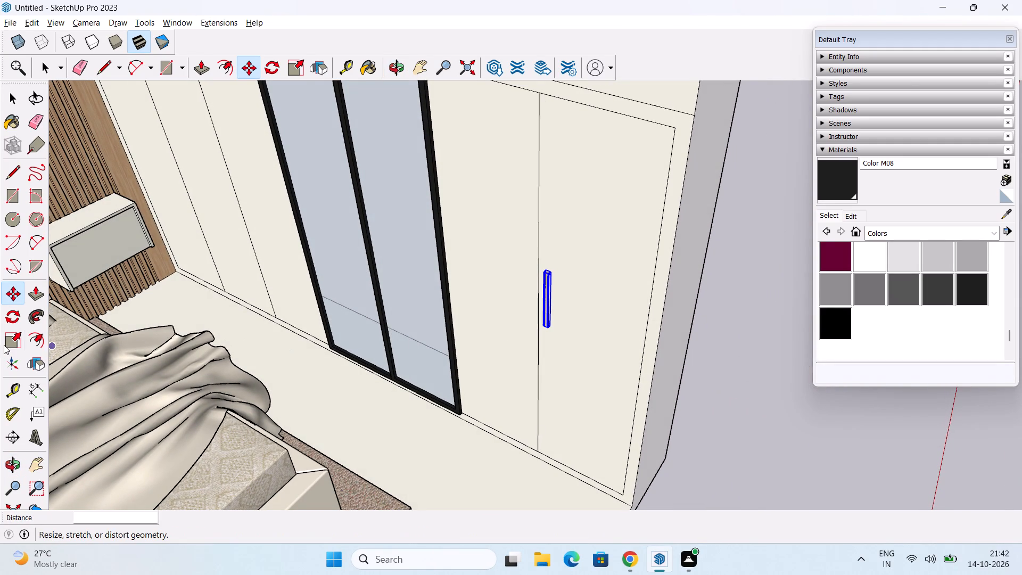
{"action": "left_click", "coordinate": [4, 338]}
{"action": "scroll", "coordinate": [527, 286], "scroll_direction": "up", "scroll_amount": 2}
{"action": "middle_click_drag", "start_coordinate": [541, 284], "coordinate": [551, 335]}
{"action": "scroll", "coordinate": [557, 323], "scroll_direction": "up", "scroll_amount": 2}
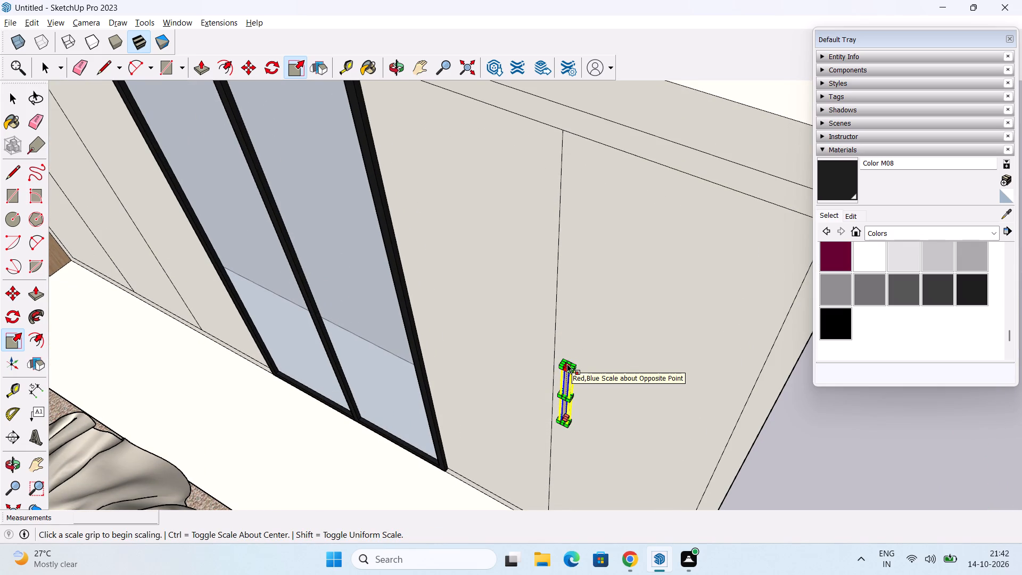
{"action": "scroll", "coordinate": [567, 364], "scroll_direction": "up", "scroll_amount": 2}
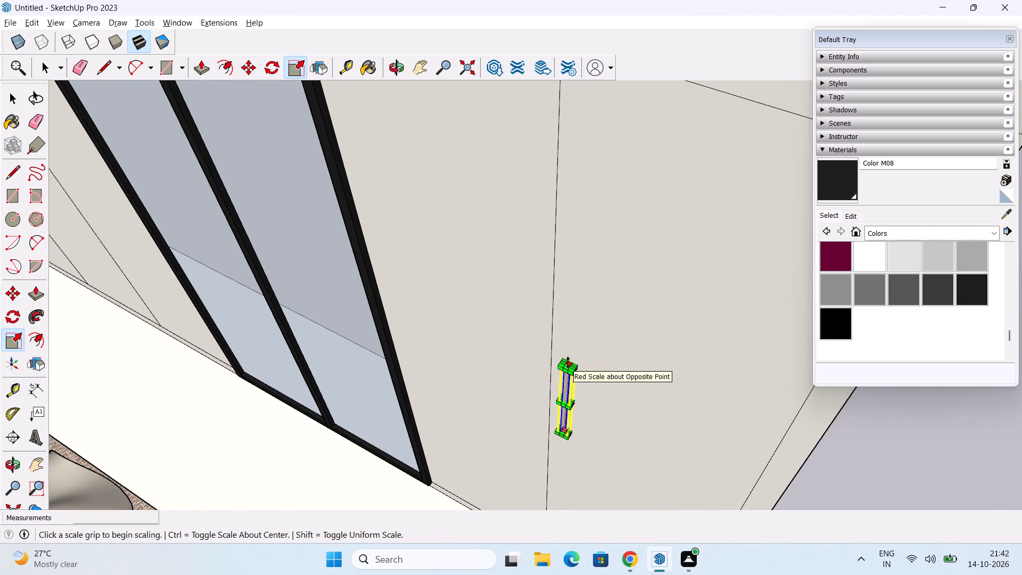
{"action": "left_click_drag", "start_coordinate": [568, 363], "coordinate": [570, 363]}
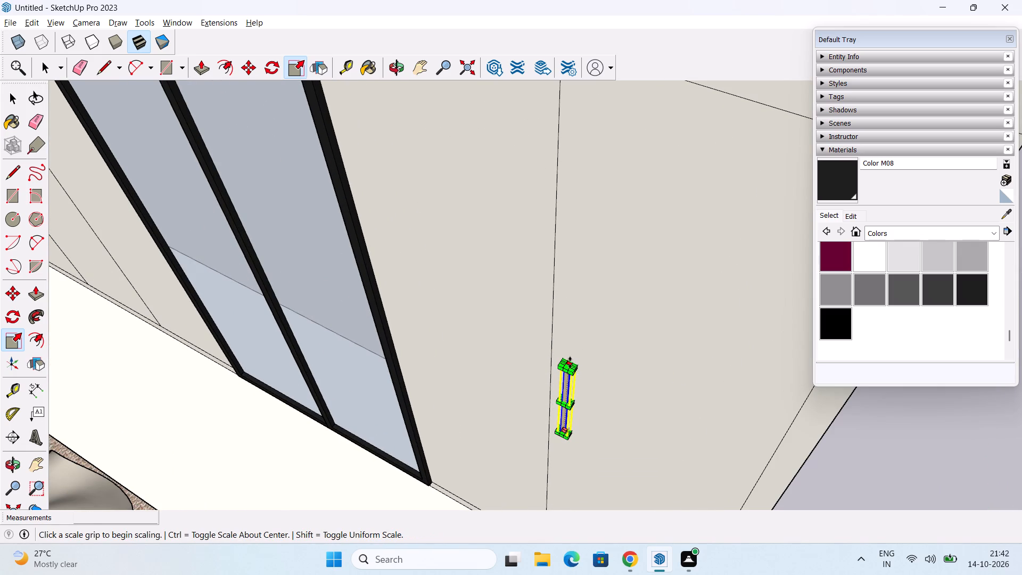
{"action": "left_click_drag", "start_coordinate": [570, 363], "coordinate": [596, 277]}
{"action": "scroll", "coordinate": [602, 316], "scroll_direction": "down", "scroll_amount": 6}
{"action": "middle_click_drag", "start_coordinate": [603, 390], "coordinate": [639, 307]}
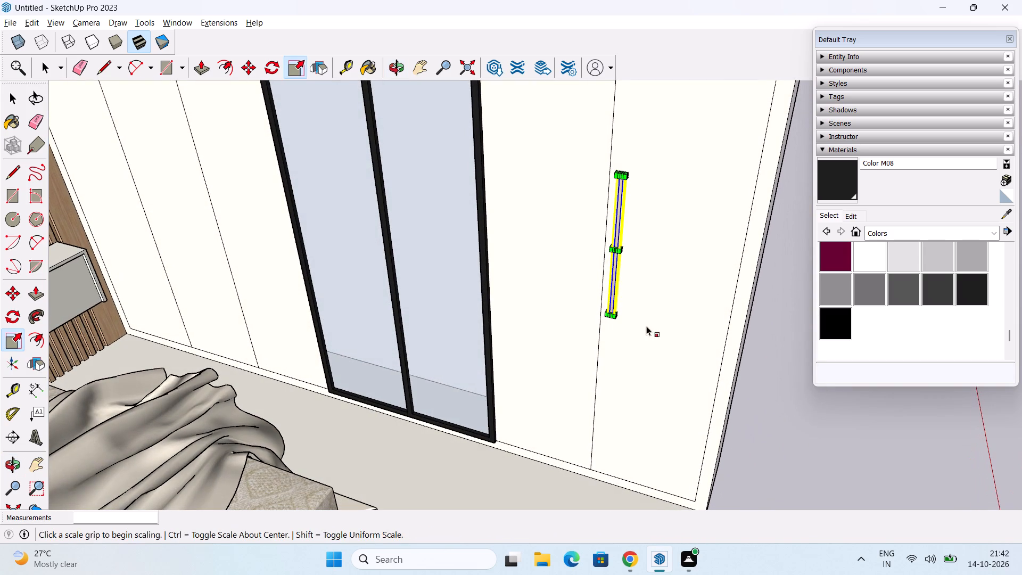
{"action": "key", "text": "space"}
{"action": "left_click", "coordinate": [781, 426]}
{"action": "middle_click_drag", "start_coordinate": [649, 393], "coordinate": [565, 414]}
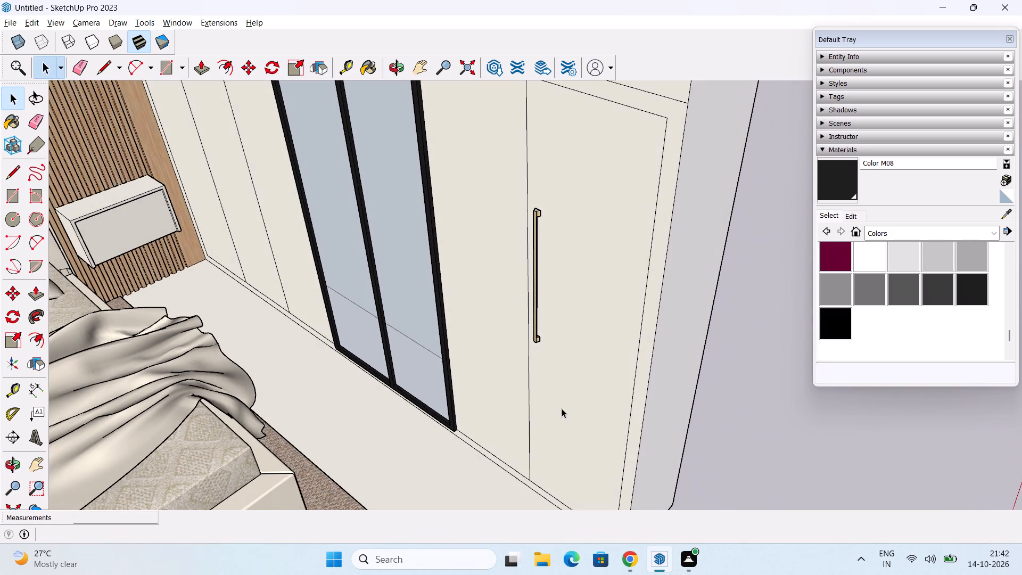
Move the lengthened handle about 7 3/8" down the wardrobe door.
{"action": "scroll", "coordinate": [531, 364], "scroll_direction": "up", "scroll_amount": 2}
{"action": "left_click", "coordinate": [538, 317]}
{"action": "key", "text": "m"}
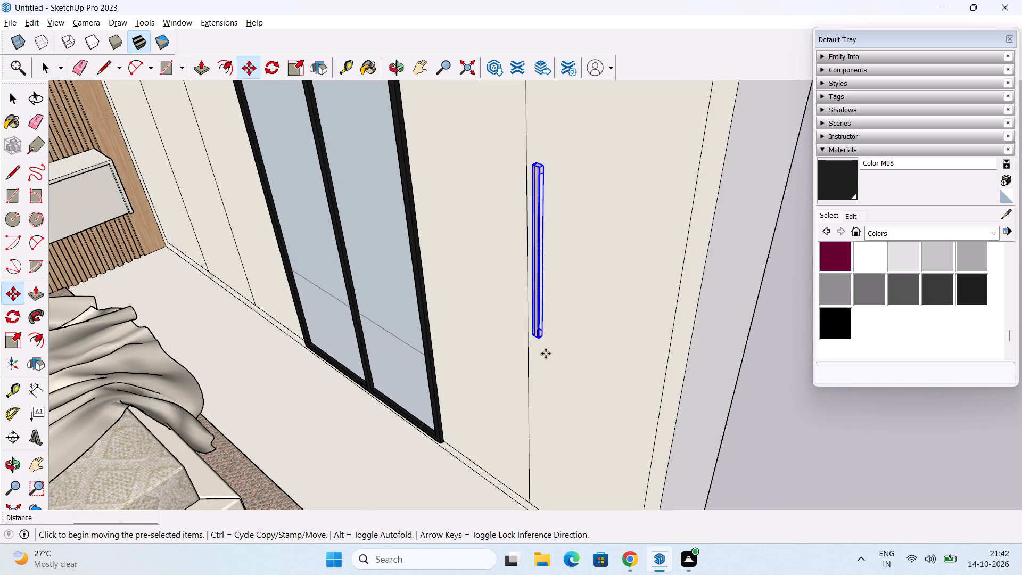
{"action": "scroll", "coordinate": [546, 354], "scroll_direction": "up", "scroll_amount": 5}
{"action": "left_click", "coordinate": [541, 331]}
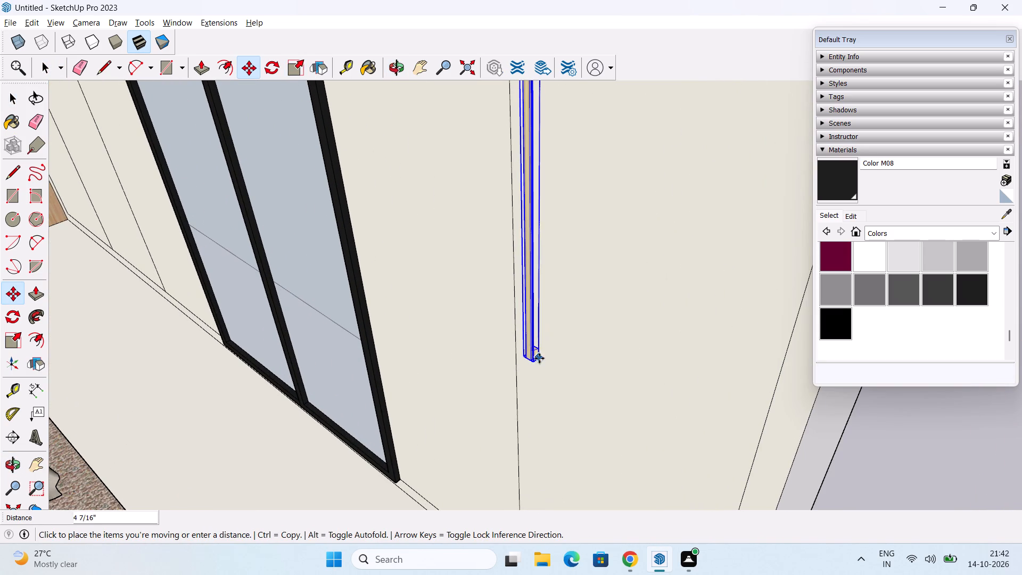
{"action": "left_click", "coordinate": [541, 377]}
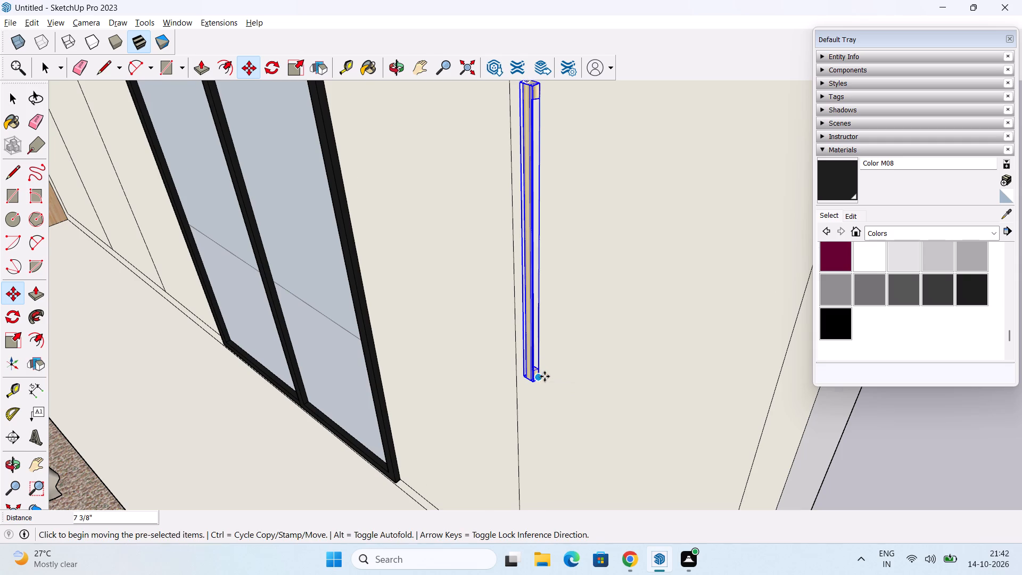
{"action": "scroll", "coordinate": [545, 376], "scroll_direction": "down", "scroll_amount": 6}
{"action": "middle_click_drag", "start_coordinate": [548, 408], "coordinate": [546, 390]}
{"action": "key", "text": "space"}
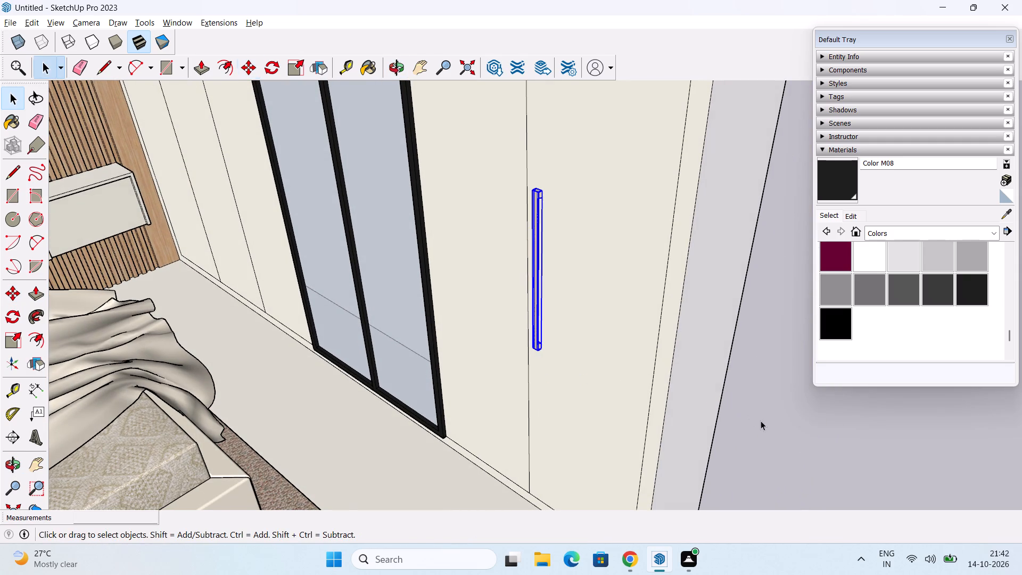
{"action": "left_click", "coordinate": [761, 421]}
Copy the handle about 5 3/16" along the green axis to the door on the other side of the seam.
{"action": "scroll", "coordinate": [573, 408], "scroll_direction": "down", "scroll_amount": 2}
{"action": "middle_click_drag", "start_coordinate": [555, 419], "coordinate": [546, 399]}
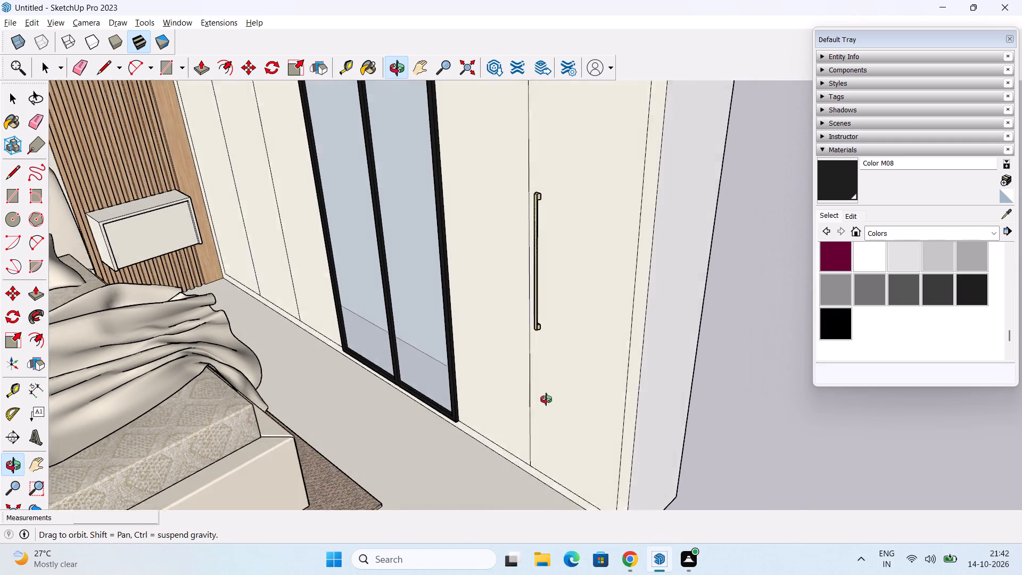
{"action": "middle_click_drag", "start_coordinate": [546, 399], "coordinate": [457, 380]}
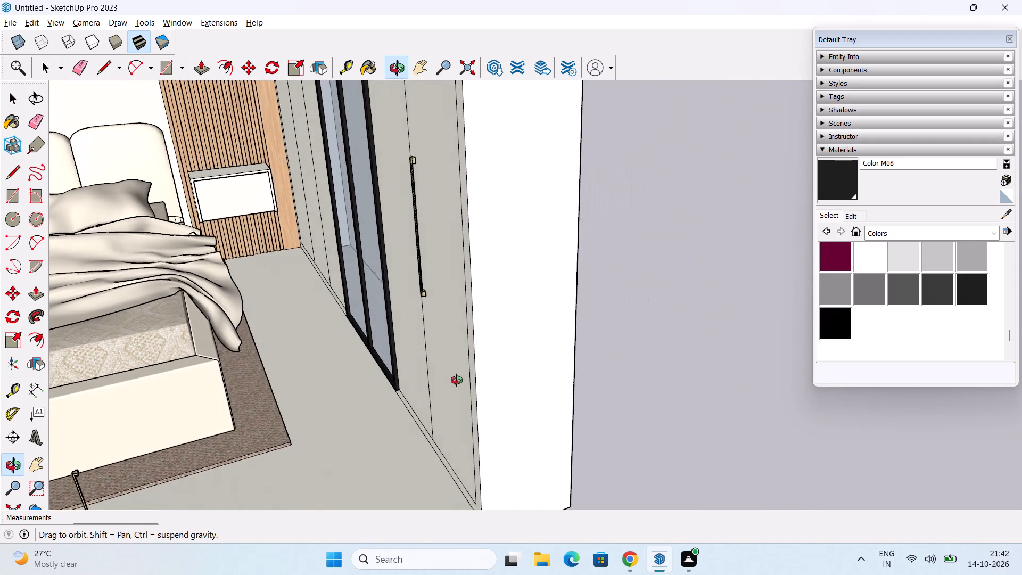
{"action": "middle_click_drag", "start_coordinate": [457, 380], "coordinate": [514, 388]}
{"action": "left_click", "coordinate": [489, 278]}
{"action": "middle_click_drag", "start_coordinate": [497, 303], "coordinate": [541, 305]}
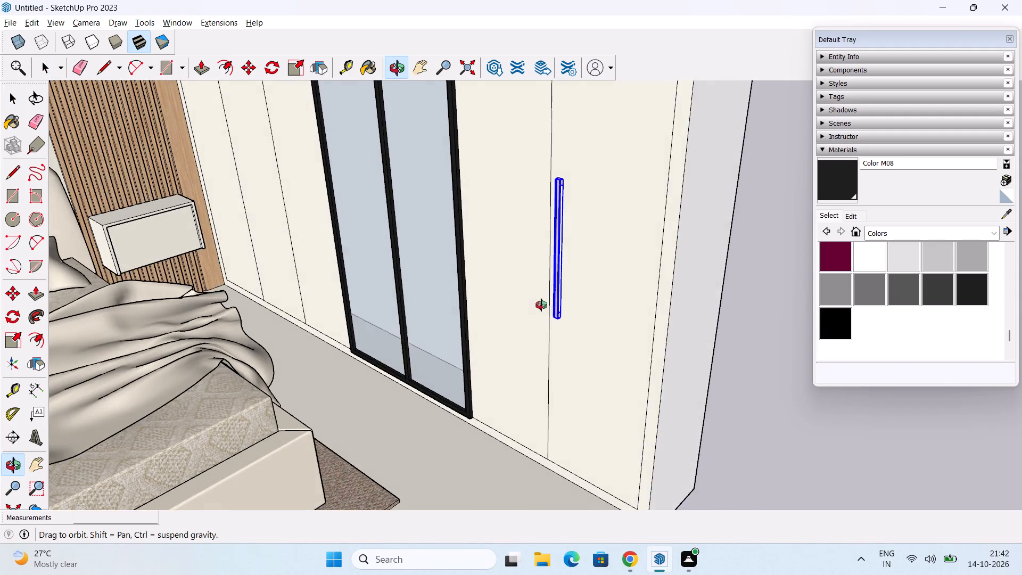
{"action": "middle_click_drag", "start_coordinate": [541, 305], "coordinate": [542, 306]}
{"action": "scroll", "coordinate": [547, 340], "scroll_direction": "up", "scroll_amount": 7}
{"action": "middle_click_drag", "start_coordinate": [566, 328], "coordinate": [674, 323]}
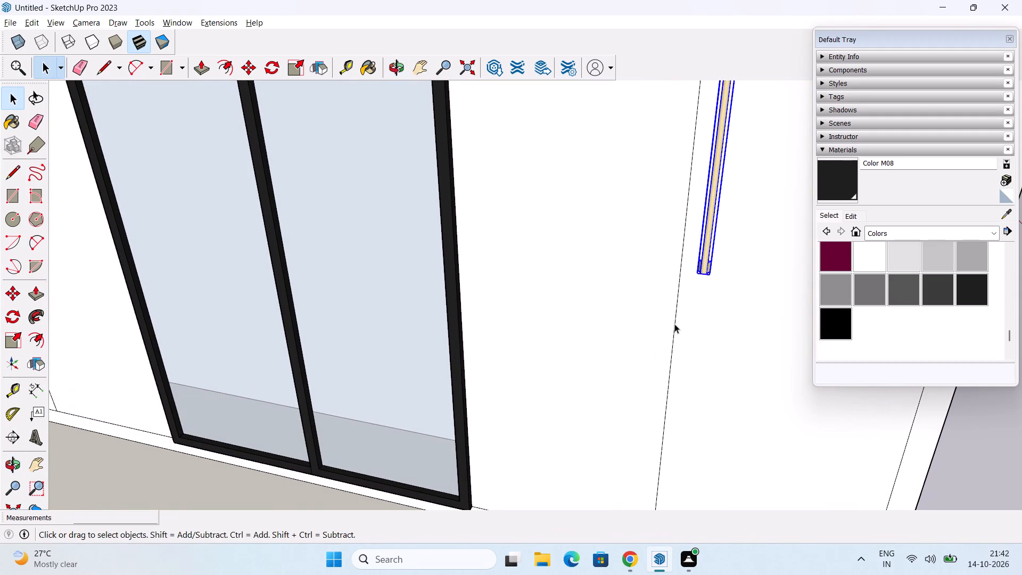
{"action": "middle_click_drag", "start_coordinate": [660, 318], "coordinate": [562, 328], "text": "shift"}
{"action": "middle_click_drag", "start_coordinate": [574, 316], "coordinate": [616, 312]}
{"action": "key", "text": "m"}
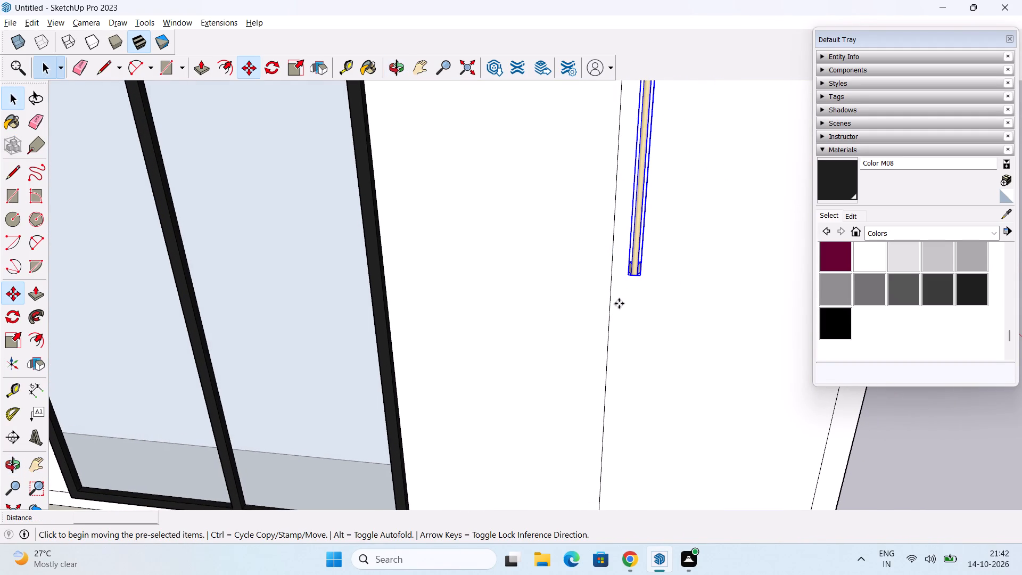
{"action": "scroll", "coordinate": [622, 296], "scroll_direction": "up", "scroll_amount": 4}
{"action": "middle_click_drag", "start_coordinate": [626, 288], "coordinate": [659, 294]}
{"action": "scroll", "coordinate": [632, 275], "scroll_direction": "up", "scroll_amount": 3}
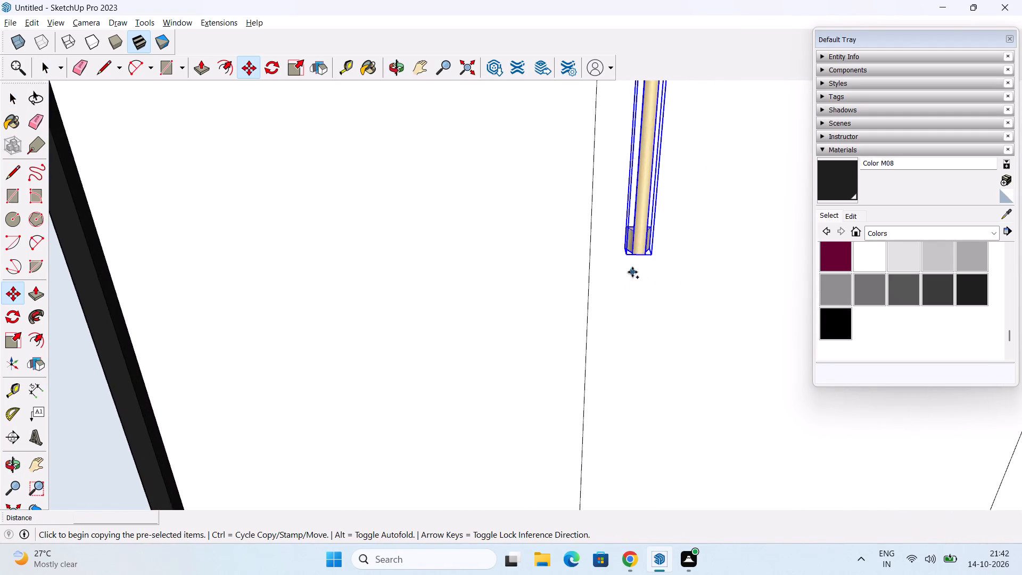
{"action": "scroll", "coordinate": [632, 272], "scroll_direction": "up", "scroll_amount": 1}
{"action": "middle_click_drag", "start_coordinate": [620, 263], "coordinate": [712, 291]}
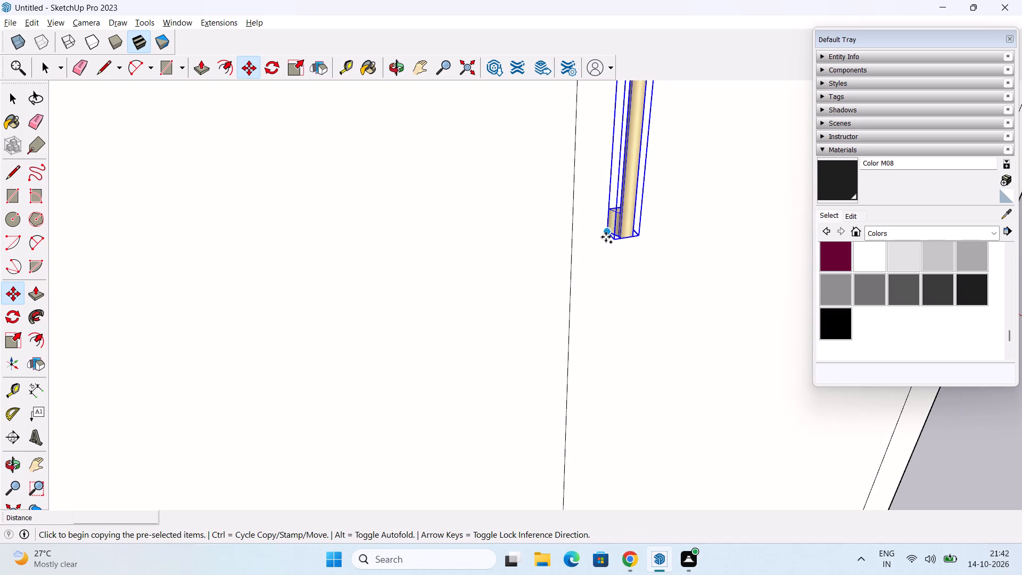
{"action": "left_click", "coordinate": [606, 236]}
{"action": "middle_click_drag", "start_coordinate": [524, 250], "coordinate": [454, 253]}
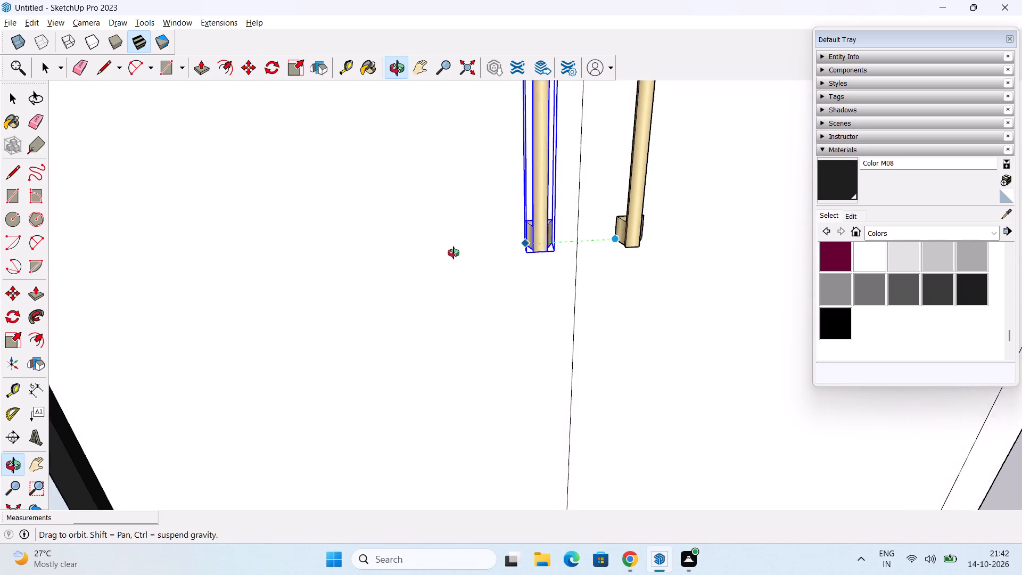
{"action": "middle_click_drag", "start_coordinate": [454, 253], "coordinate": [399, 258]}
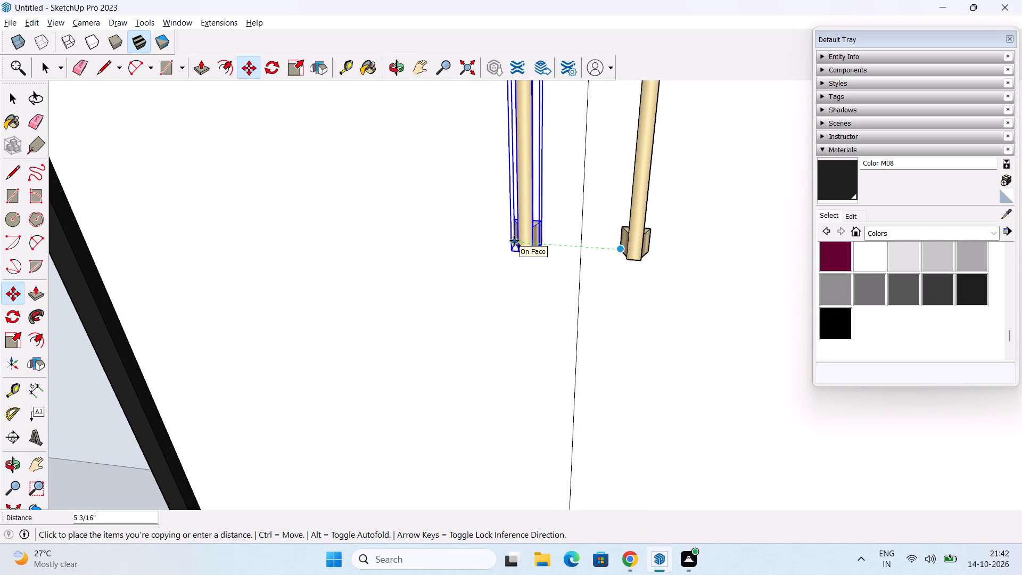
{"action": "left_click", "coordinate": [514, 241]}
Copy the new handle about 8' 7 11/16" along the green axis, past the glass panels, placing it beside the first door seam on the headboard side.
{"action": "scroll", "coordinate": [520, 240], "scroll_direction": "down", "scroll_amount": 13}
{"action": "scroll", "coordinate": [537, 293], "scroll_direction": "down", "scroll_amount": 3}
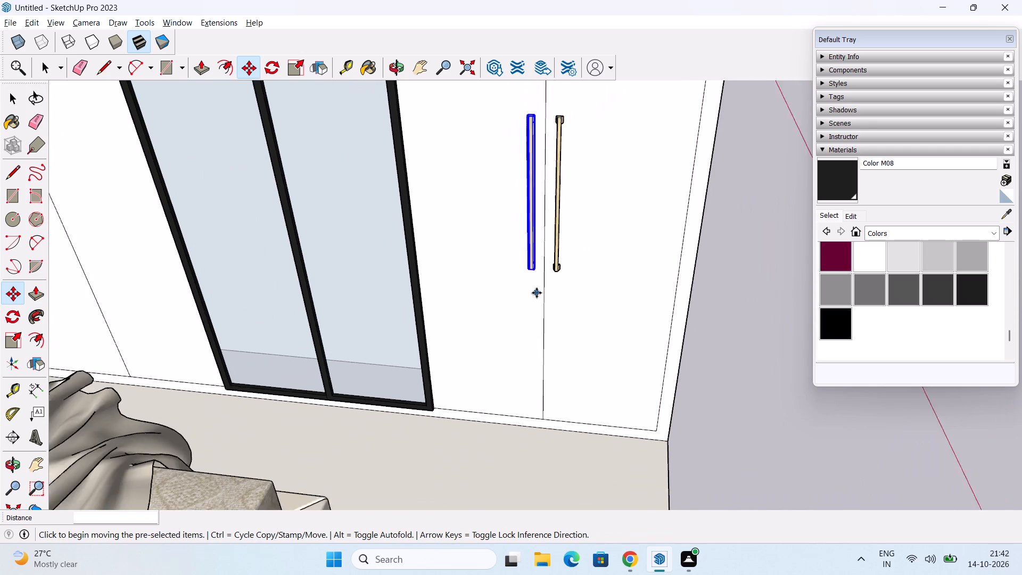
{"action": "middle_click_drag", "start_coordinate": [527, 308], "coordinate": [540, 304]}
{"action": "key", "text": "m"}
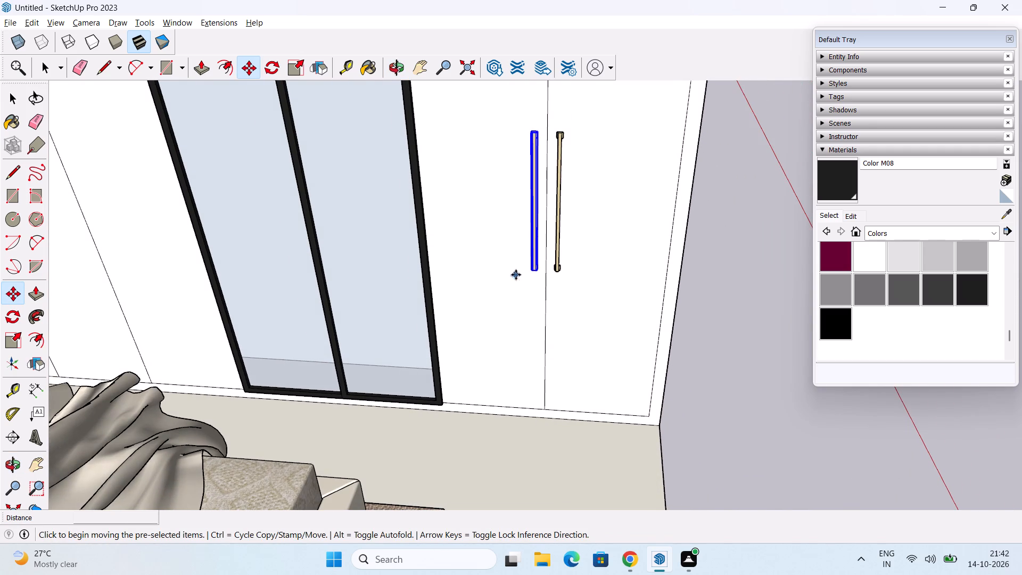
{"action": "scroll", "coordinate": [516, 273], "scroll_direction": "up", "scroll_amount": 4, "text": "ctrl"}
{"action": "middle_click_drag", "start_coordinate": [533, 291], "coordinate": [683, 297]}
{"action": "scroll", "coordinate": [616, 291], "scroll_direction": "up", "scroll_amount": 3}
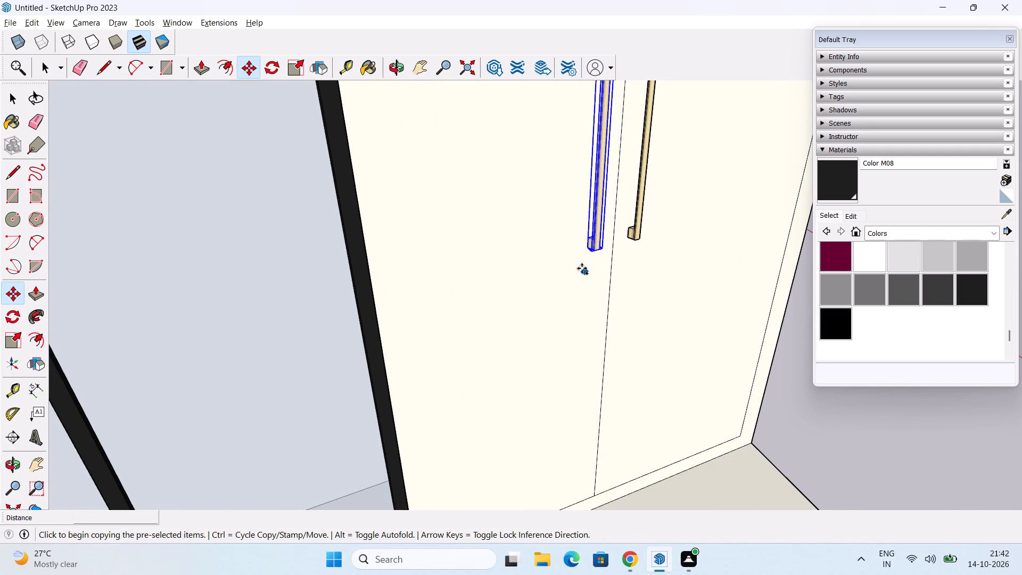
{"action": "left_click", "coordinate": [583, 252]}
{"action": "scroll", "coordinate": [291, 324], "scroll_direction": "down", "scroll_amount": 2}
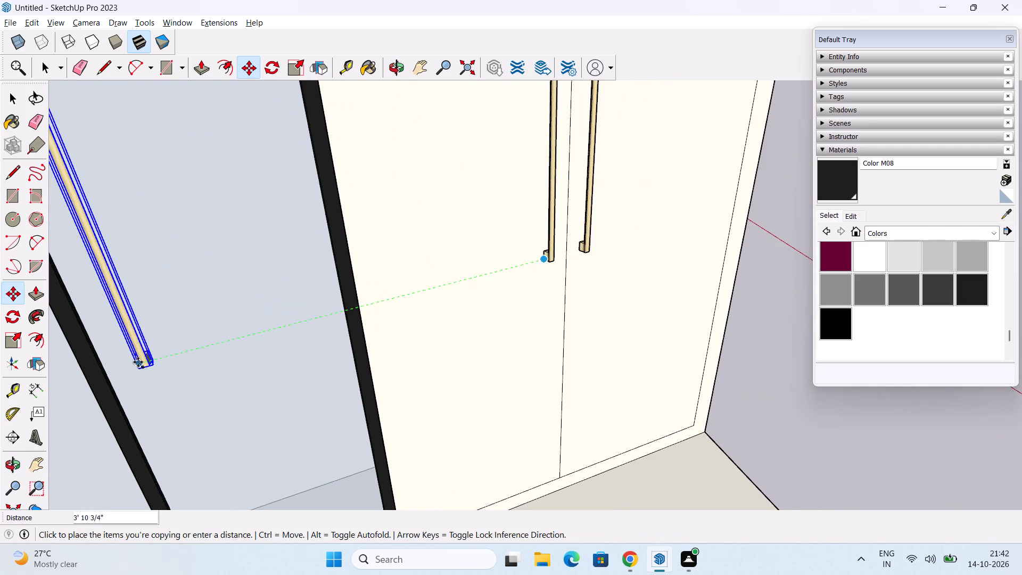
{"action": "scroll", "coordinate": [138, 362], "scroll_direction": "down", "scroll_amount": 7}
{"action": "middle_click_drag", "start_coordinate": [139, 363], "coordinate": [421, 285], "text": "shift"}
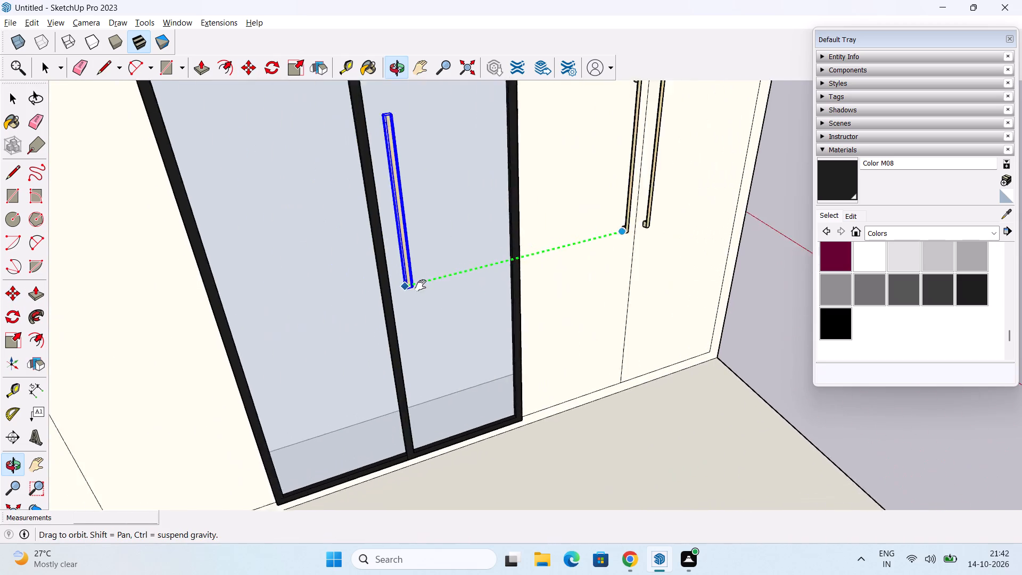
{"action": "middle_click_drag", "start_coordinate": [421, 285], "coordinate": [425, 285], "text": "shift"}
{"action": "scroll", "coordinate": [416, 299], "scroll_direction": "down", "scroll_amount": 2}
{"action": "middle_click_drag", "start_coordinate": [291, 363], "coordinate": [242, 372]}
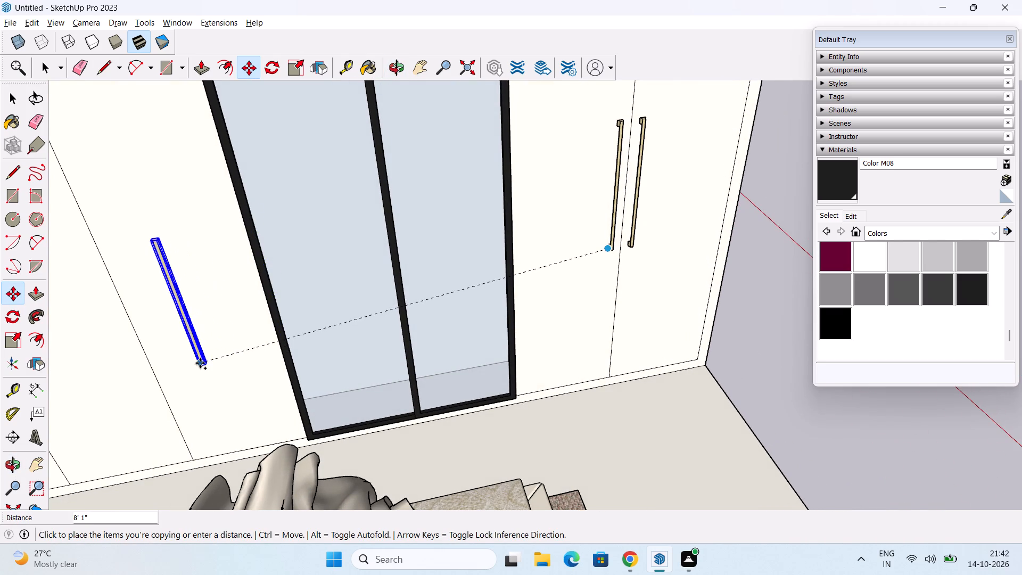
{"action": "middle_click_drag", "start_coordinate": [199, 363], "coordinate": [417, 286], "text": "shift"}
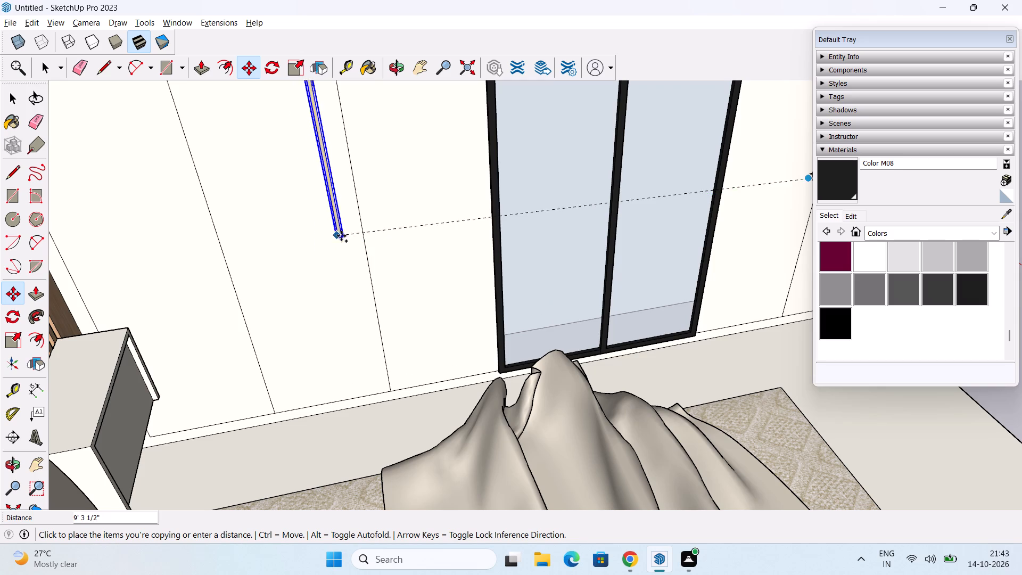
{"action": "left_click", "coordinate": [376, 245]}
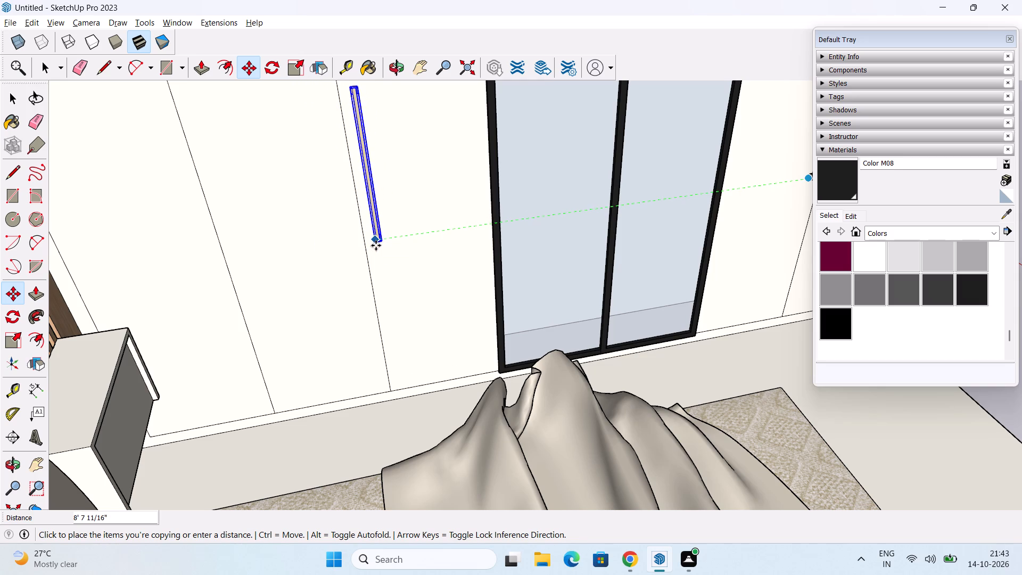
Copy the handle beside the first door seam about 6" along the green axis to the adjoining door across the seam.
{"action": "left_click", "coordinate": [376, 245]}
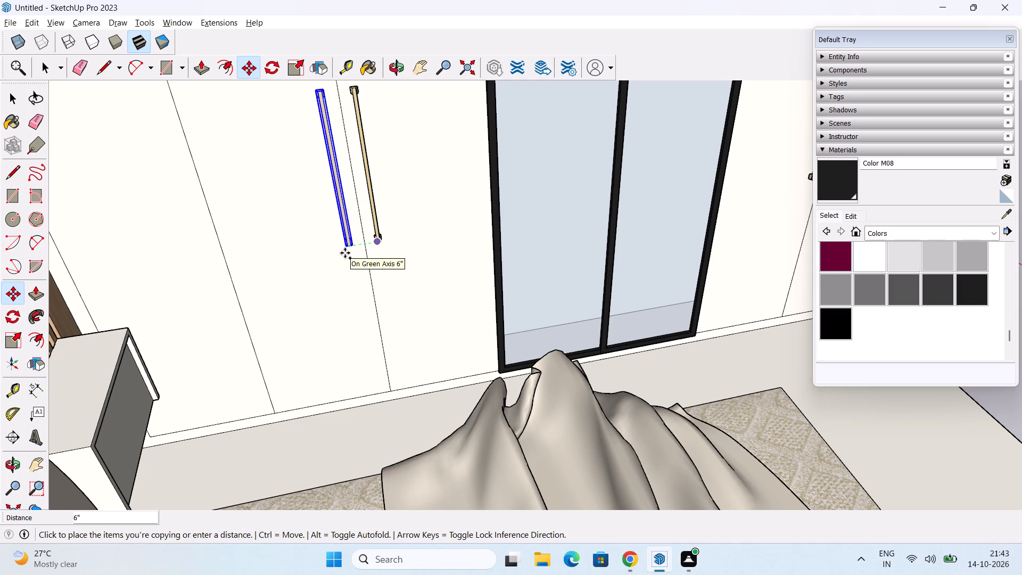
{"action": "left_click", "coordinate": [345, 253]}
{"action": "scroll", "coordinate": [347, 253], "scroll_direction": "down", "scroll_amount": 2}
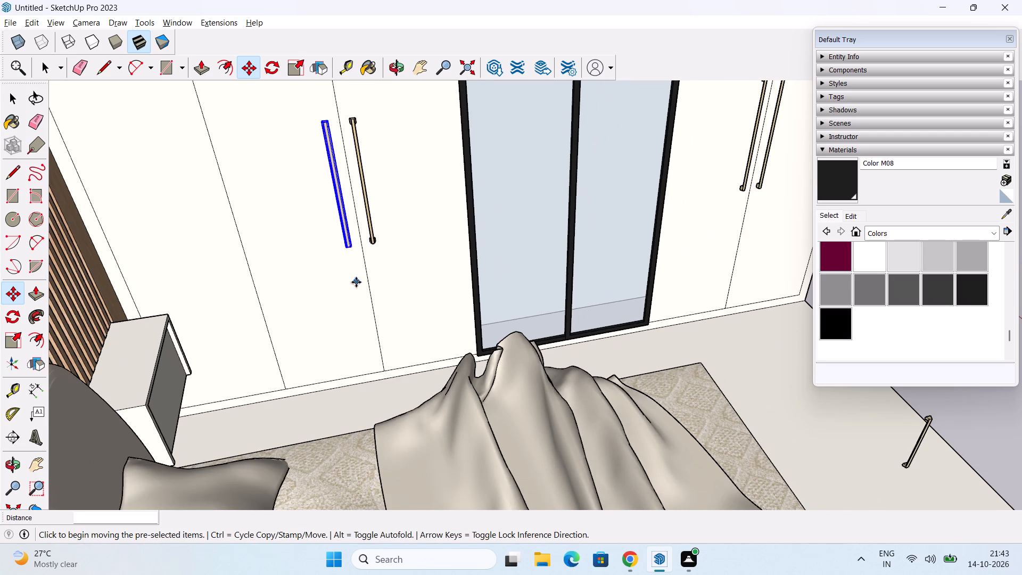
{"action": "middle_click_drag", "start_coordinate": [356, 282], "coordinate": [230, 286]}
{"action": "key", "text": "space"}
{"action": "left_click", "coordinate": [345, 339]}
Rotate the spare upright handle at the foot of the bed 90° about the green axis to lay it horizontal.
{"action": "middle_click_drag", "start_coordinate": [406, 235], "coordinate": [406, 234]}
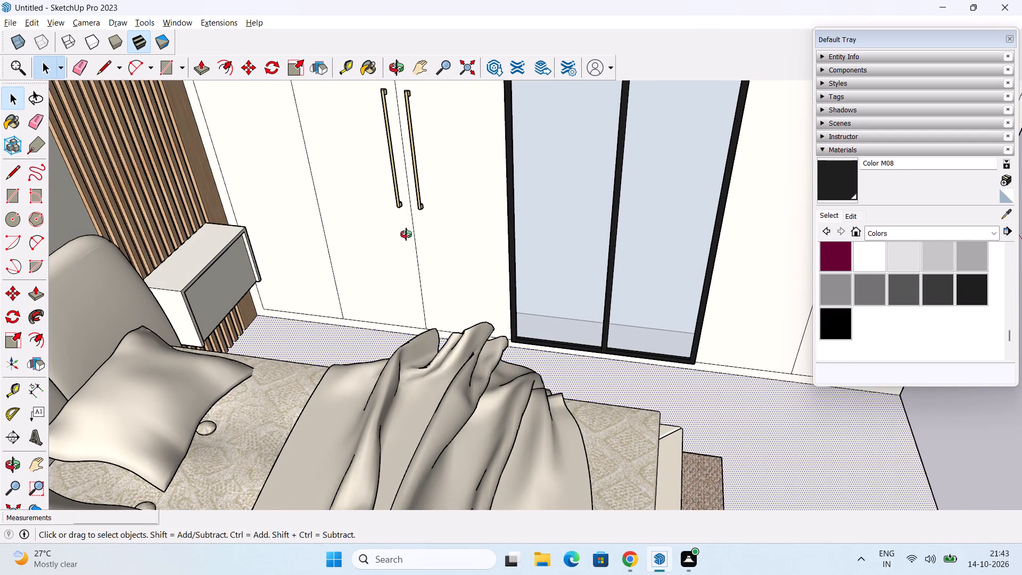
{"action": "middle_click_drag", "start_coordinate": [406, 234], "coordinate": [331, 231]}
{"action": "scroll", "coordinate": [387, 199], "scroll_direction": "down", "scroll_amount": 7}
{"action": "middle_click_drag", "start_coordinate": [485, 318], "coordinate": [469, 303]}
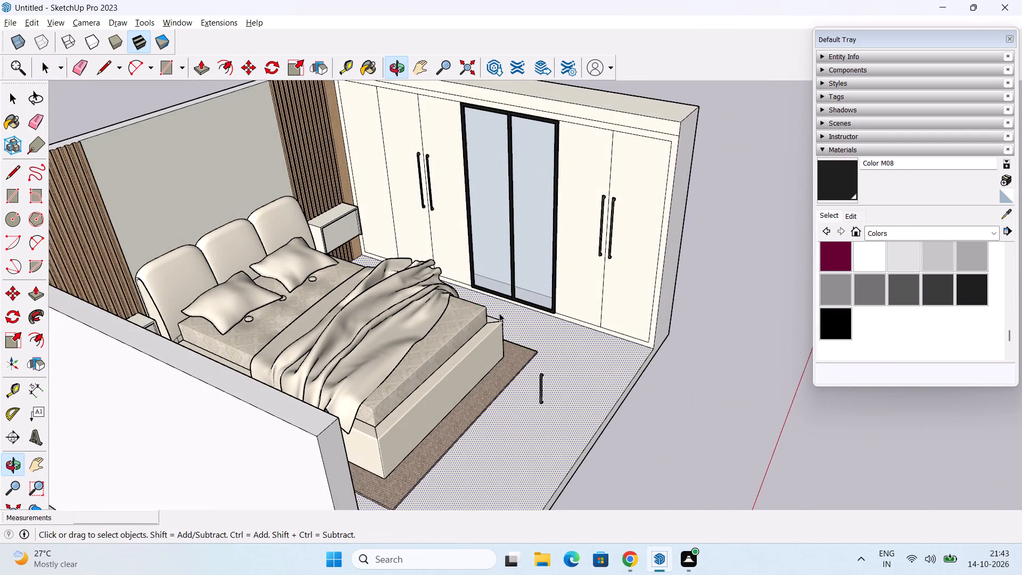
{"action": "middle_click_drag", "start_coordinate": [563, 388], "coordinate": [298, 388]}
{"action": "scroll", "coordinate": [466, 360], "scroll_direction": "up", "scroll_amount": 2}
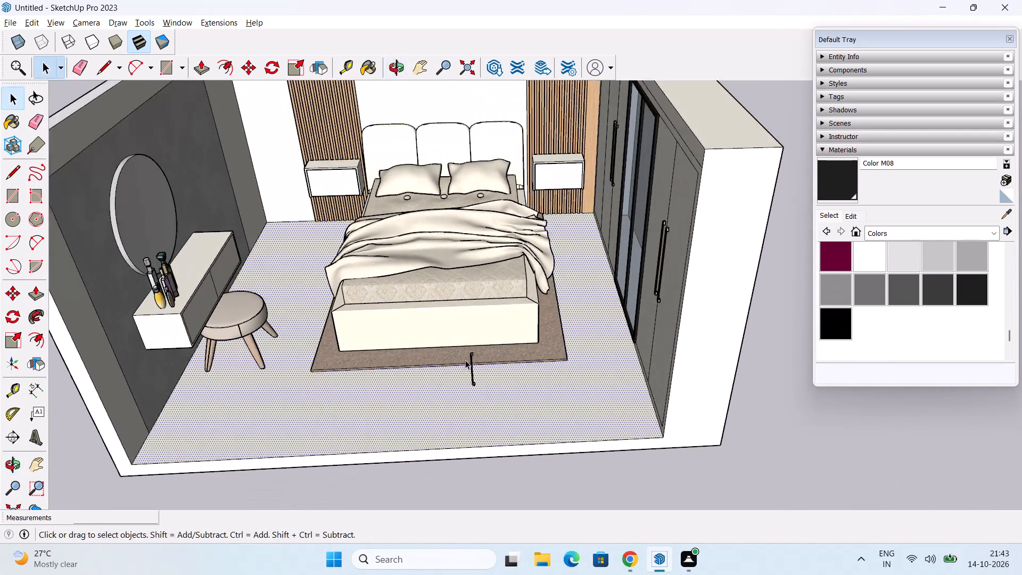
{"action": "left_click", "coordinate": [474, 356]}
{"action": "middle_click_drag", "start_coordinate": [457, 390], "coordinate": [461, 304]}
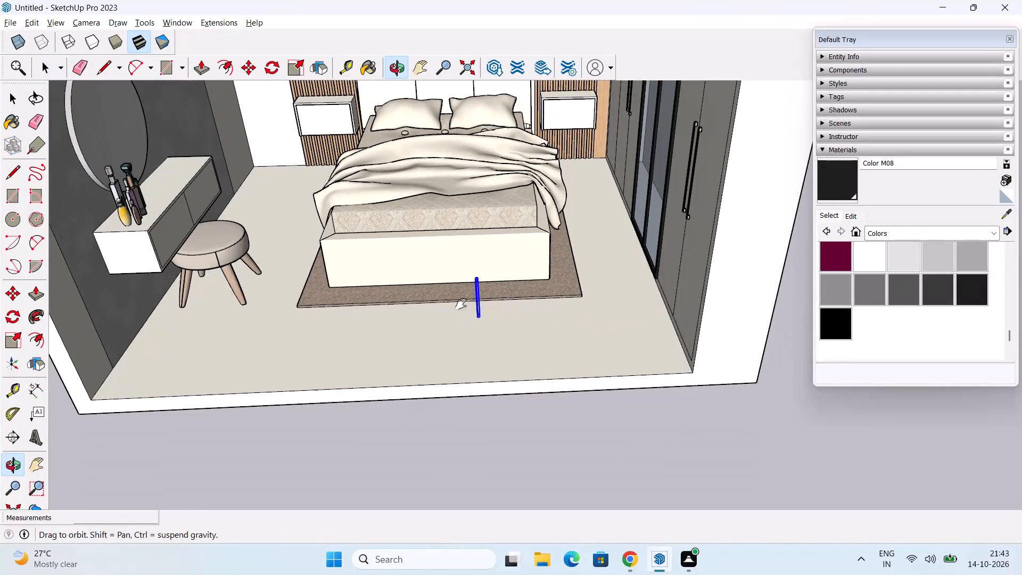
{"action": "middle_click_drag", "start_coordinate": [461, 304], "coordinate": [460, 296]}
{"action": "left_click", "coordinate": [9, 311]}
{"action": "middle_click_drag", "start_coordinate": [465, 277], "coordinate": [468, 309]}
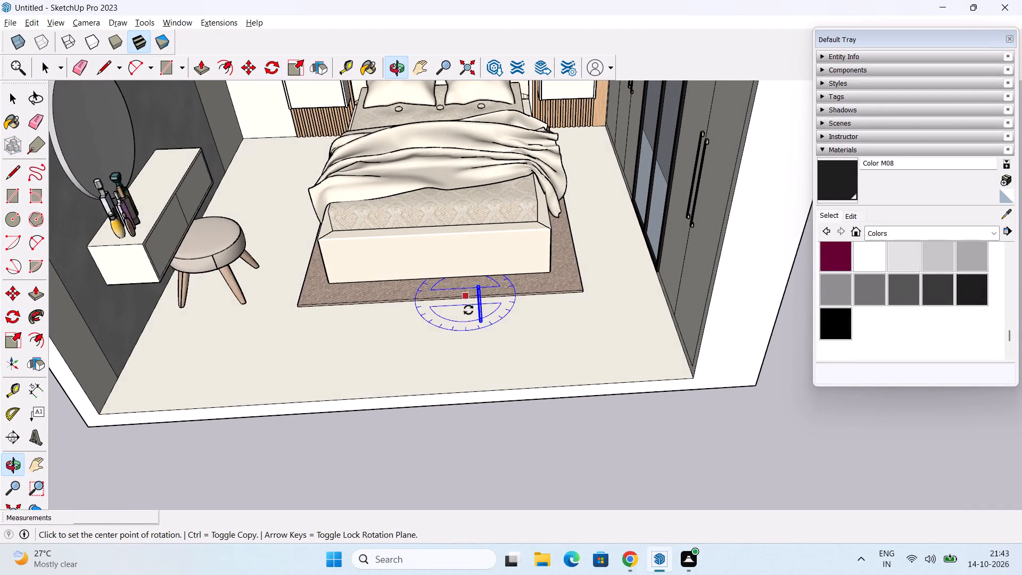
{"action": "scroll", "coordinate": [486, 286], "scroll_direction": "up", "scroll_amount": 3}
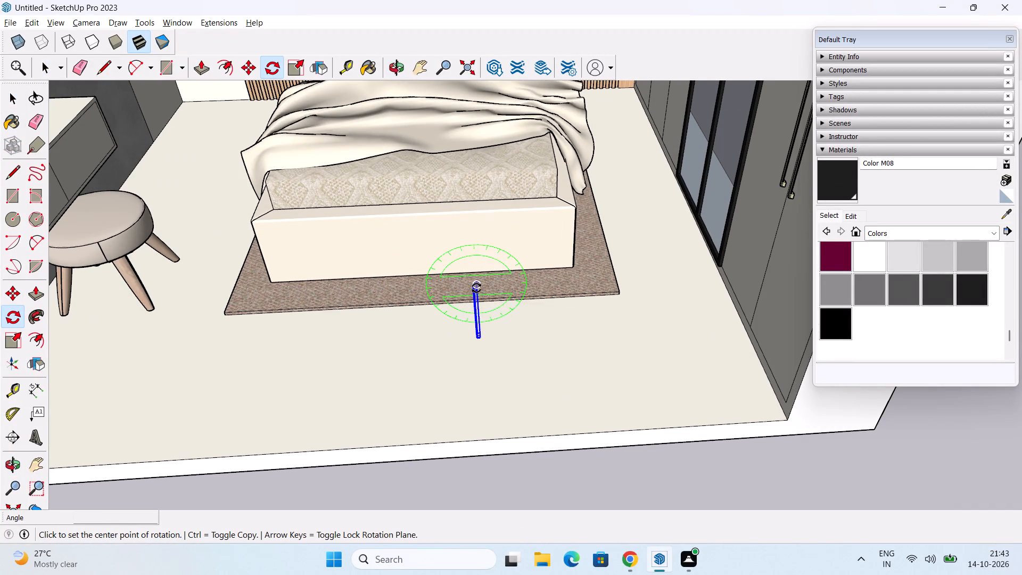
{"action": "left_click", "coordinate": [476, 288]}
{"action": "left_click", "coordinate": [476, 324]}
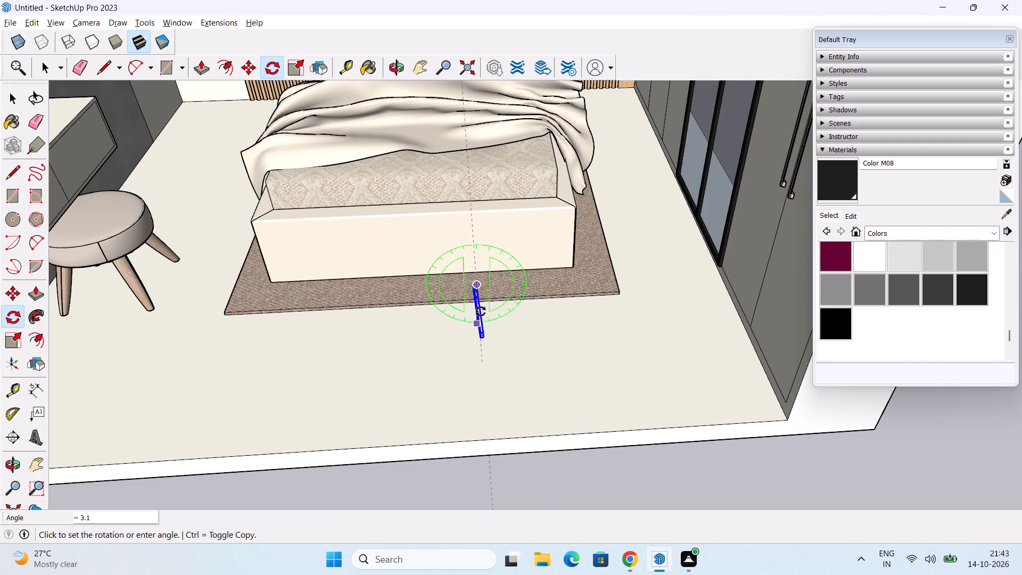
{"action": "type", "text": "90"}
{"action": "key", "text": "Return"}
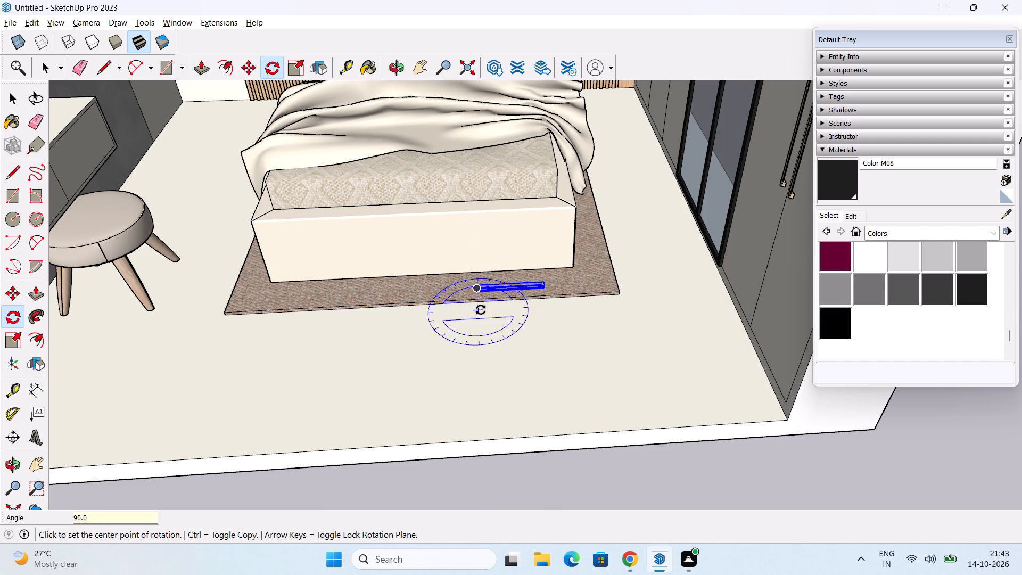
Rotate the horizontal spare handle 90° about the red axis, pivoting on its end.
{"action": "scroll", "coordinate": [516, 296], "scroll_direction": "up", "scroll_amount": 10}
{"action": "middle_click_drag", "start_coordinate": [513, 298], "coordinate": [509, 316]}
{"action": "middle_click_drag", "start_coordinate": [476, 364], "coordinate": [479, 298]}
{"action": "scroll", "coordinate": [477, 289], "scroll_direction": "down", "scroll_amount": 5}
{"action": "middle_click_drag", "start_coordinate": [469, 347], "coordinate": [474, 298]}
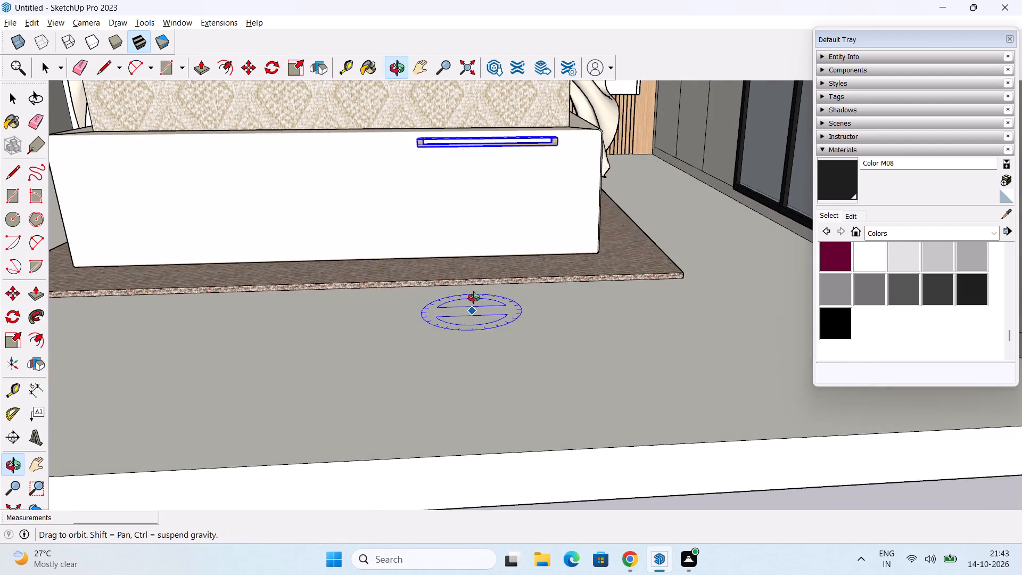
{"action": "middle_click_drag", "start_coordinate": [474, 298], "coordinate": [474, 299]}
{"action": "middle_click_drag", "start_coordinate": [451, 262], "coordinate": [459, 284]}
{"action": "middle_click_drag", "start_coordinate": [462, 289], "coordinate": [469, 269]}
{"action": "scroll", "coordinate": [472, 266], "scroll_direction": "down", "scroll_amount": 1}
{"action": "middle_click_drag", "start_coordinate": [467, 271], "coordinate": [467, 279]}
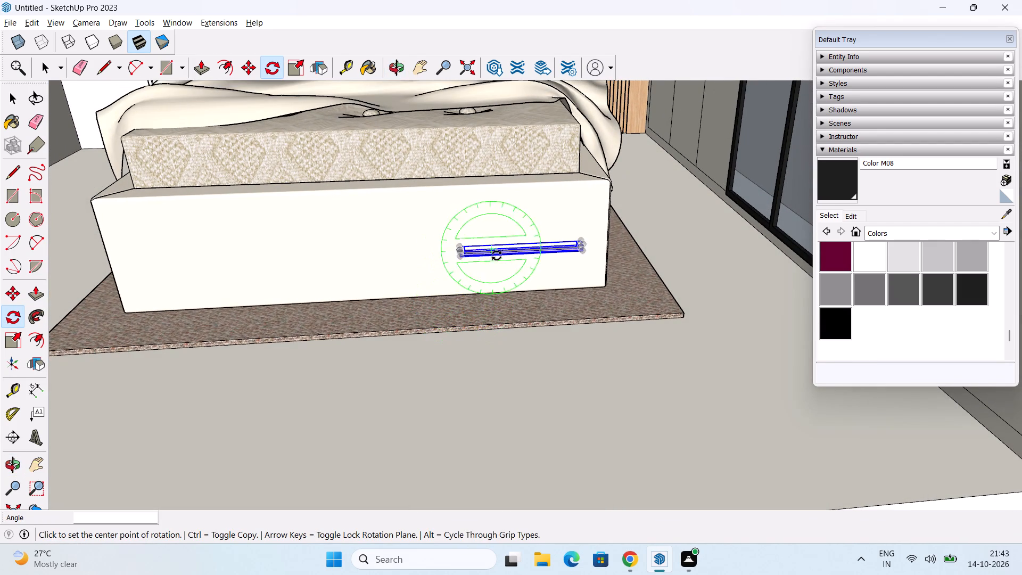
{"action": "middle_click_drag", "start_coordinate": [570, 265], "coordinate": [539, 274]}
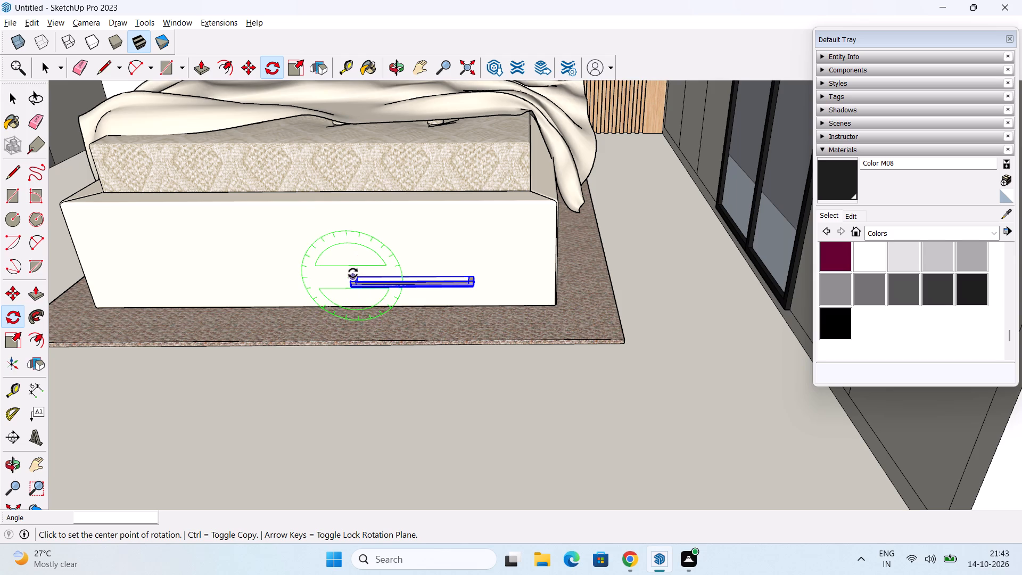
{"action": "scroll", "coordinate": [351, 286], "scroll_direction": "up", "scroll_amount": 2}
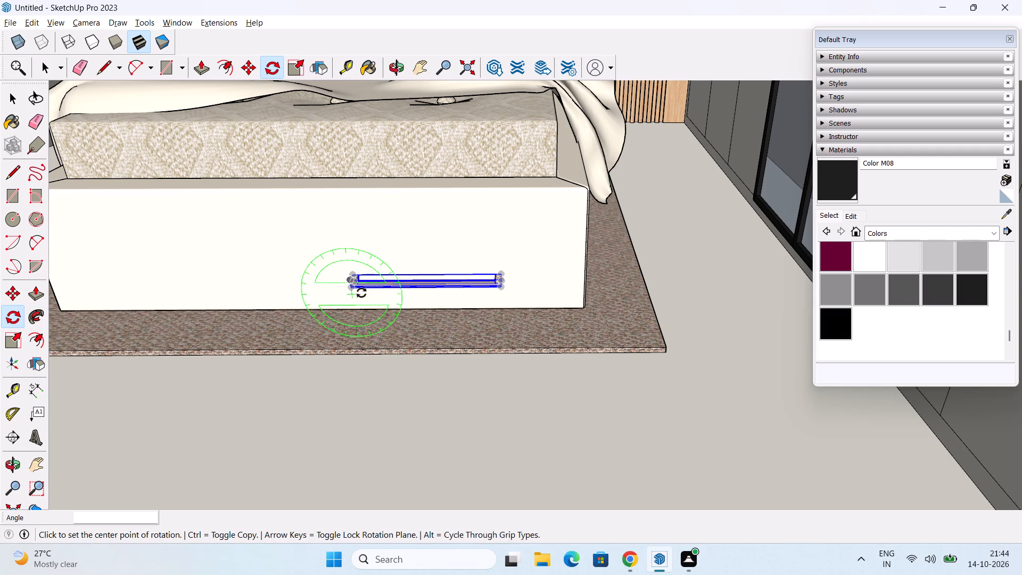
{"action": "middle_click_drag", "start_coordinate": [379, 289], "coordinate": [418, 326]}
{"action": "middle_click_drag", "start_coordinate": [408, 323], "coordinate": [428, 285], "text": "shift"}
{"action": "middle_click_drag", "start_coordinate": [433, 325], "coordinate": [433, 325]}
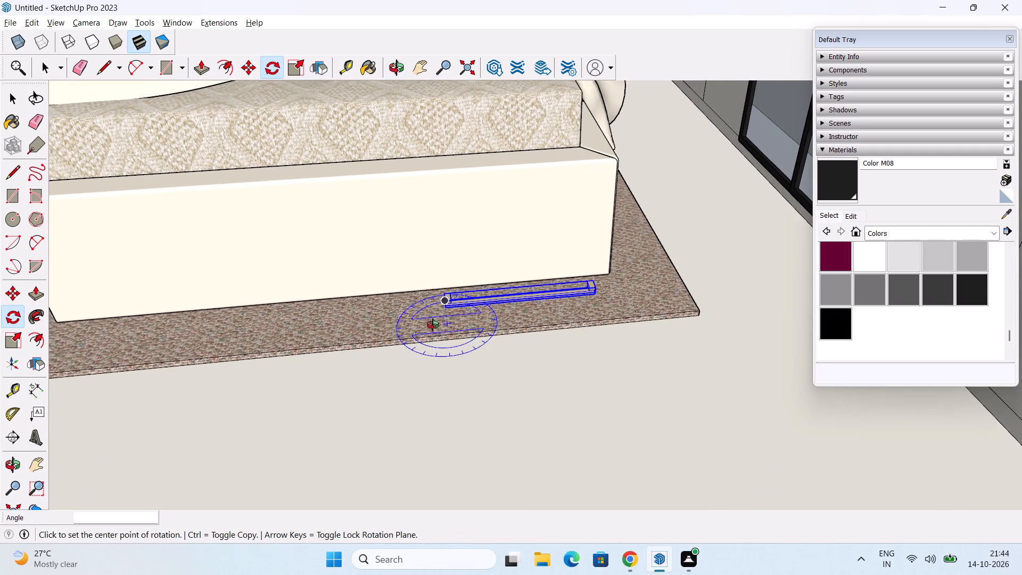
{"action": "middle_click_drag", "start_coordinate": [433, 325], "coordinate": [411, 323]}
{"action": "key", "text": "Right"}
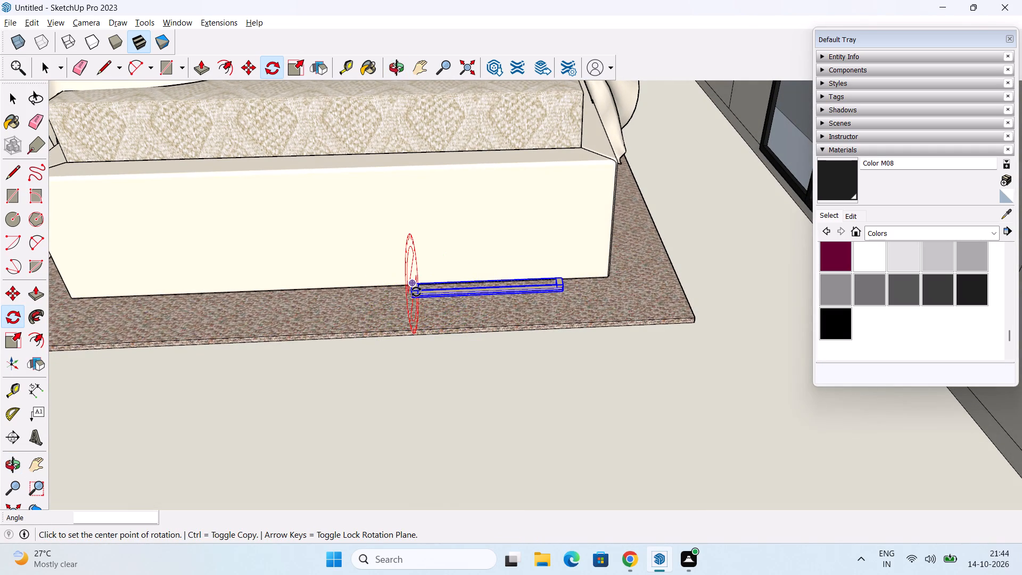
{"action": "left_click", "coordinate": [416, 292]}
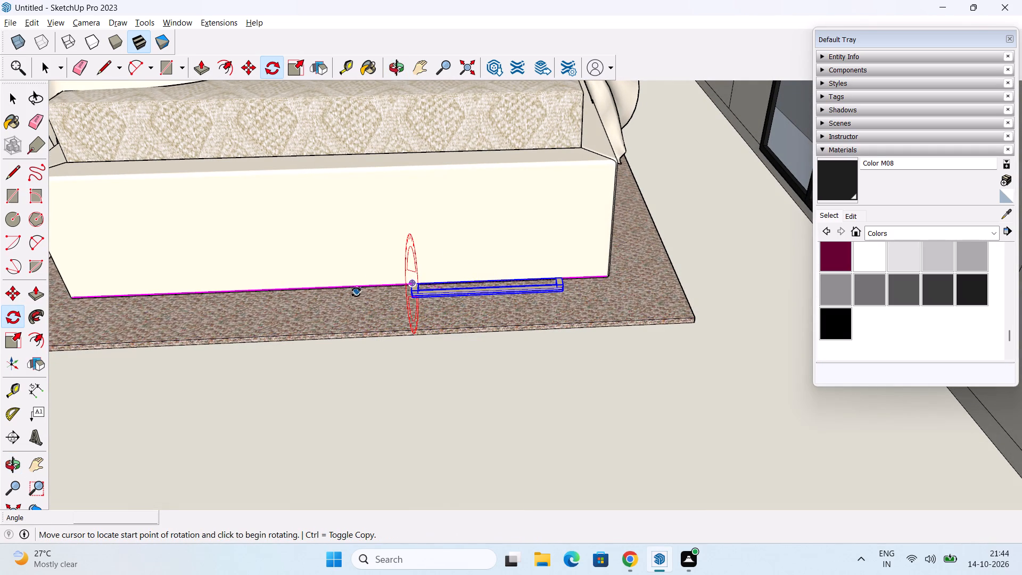
{"action": "left_click", "coordinate": [343, 306]}
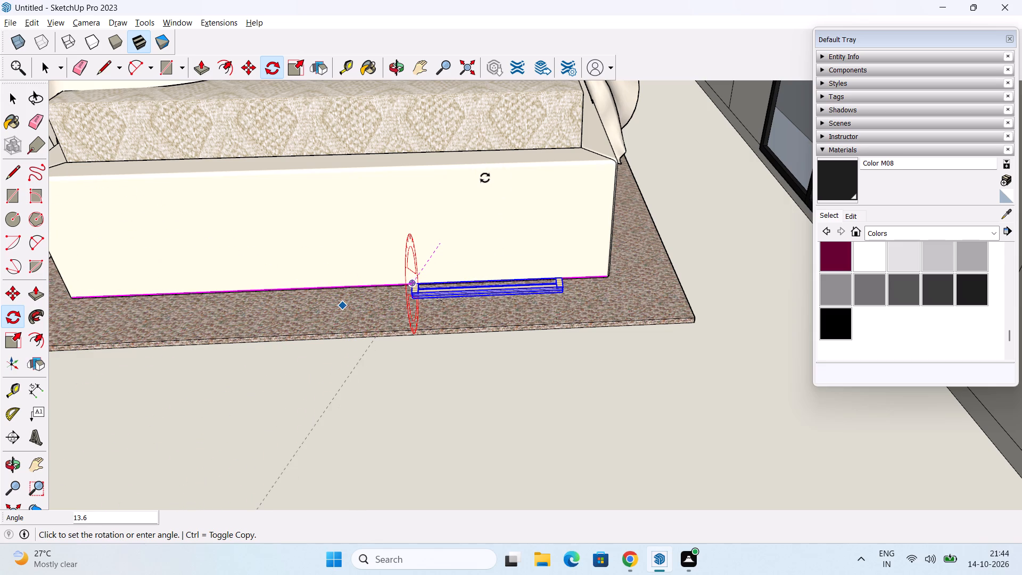
{"action": "type", "text": "90"}
{"action": "key", "text": "Return"}
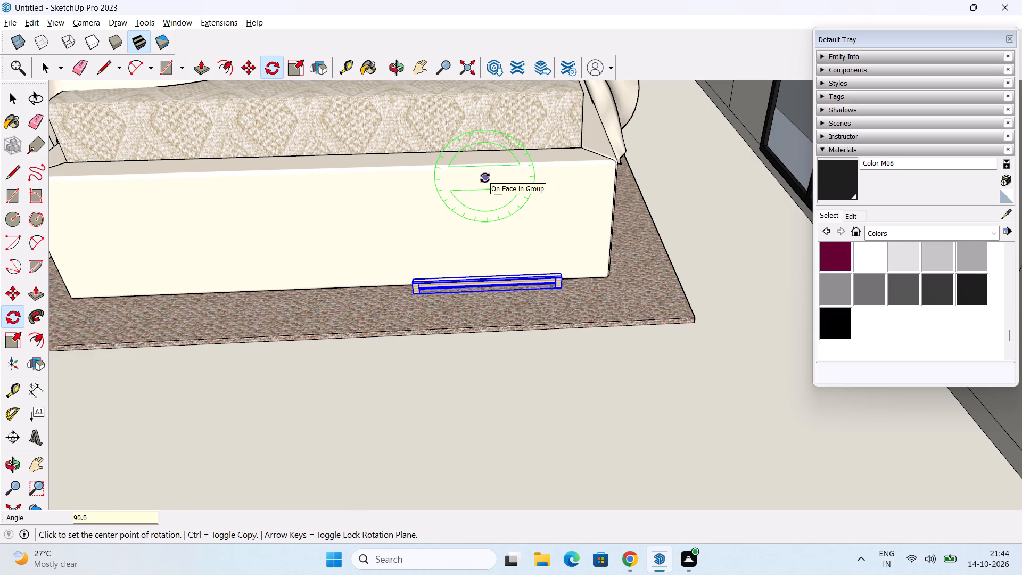
Rotate the spare handle again about the red axis by 90°, and change that rotation's angle to 180°.
{"action": "scroll", "coordinate": [502, 298], "scroll_direction": "up", "scroll_amount": 5}
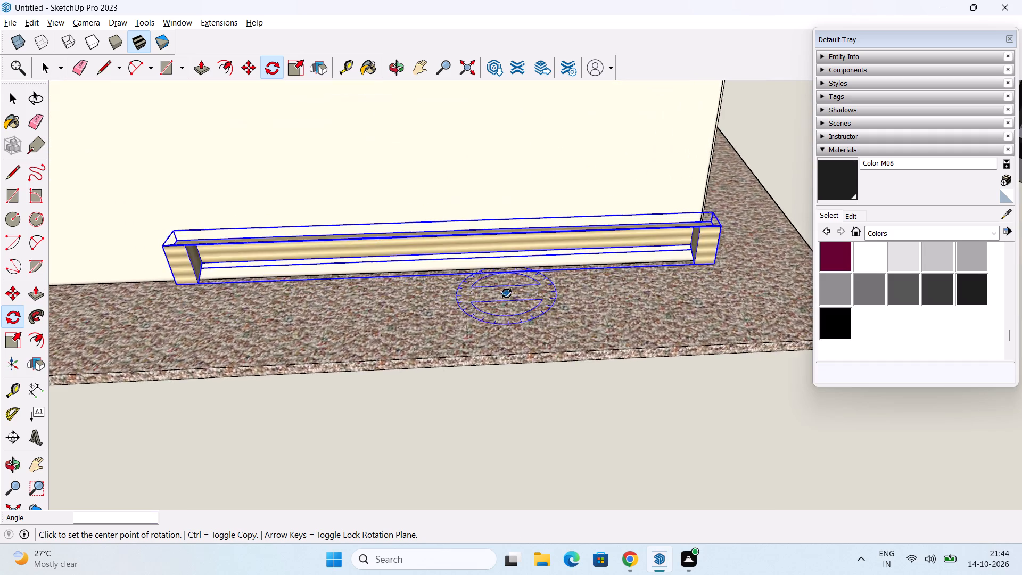
{"action": "scroll", "coordinate": [507, 293], "scroll_direction": "up", "scroll_amount": 3}
{"action": "middle_click_drag", "start_coordinate": [508, 291], "coordinate": [500, 292]}
{"action": "scroll", "coordinate": [500, 287], "scroll_direction": "down", "scroll_amount": 5}
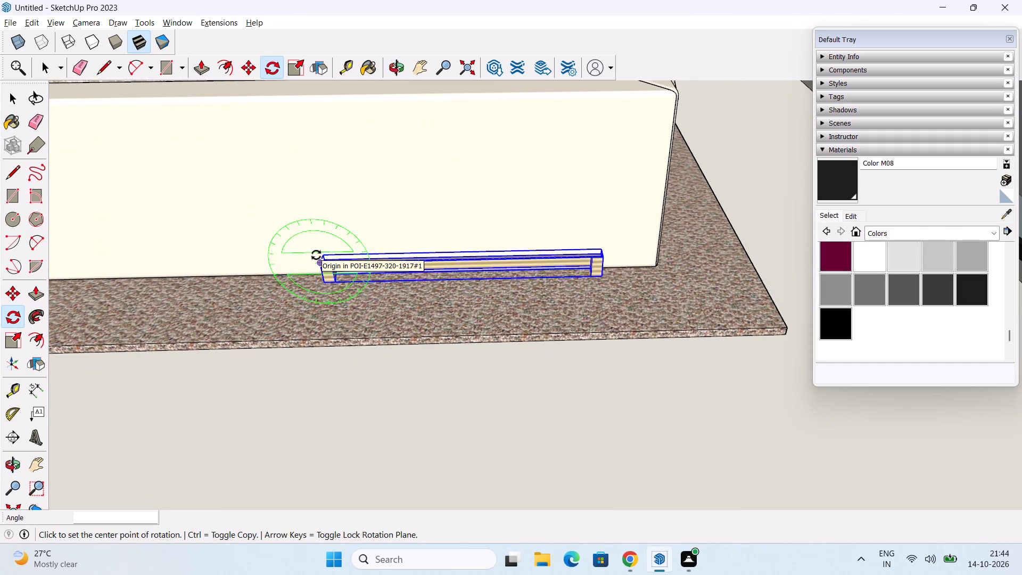
{"action": "type", "text": "90"}
{"action": "key", "text": "Return"}
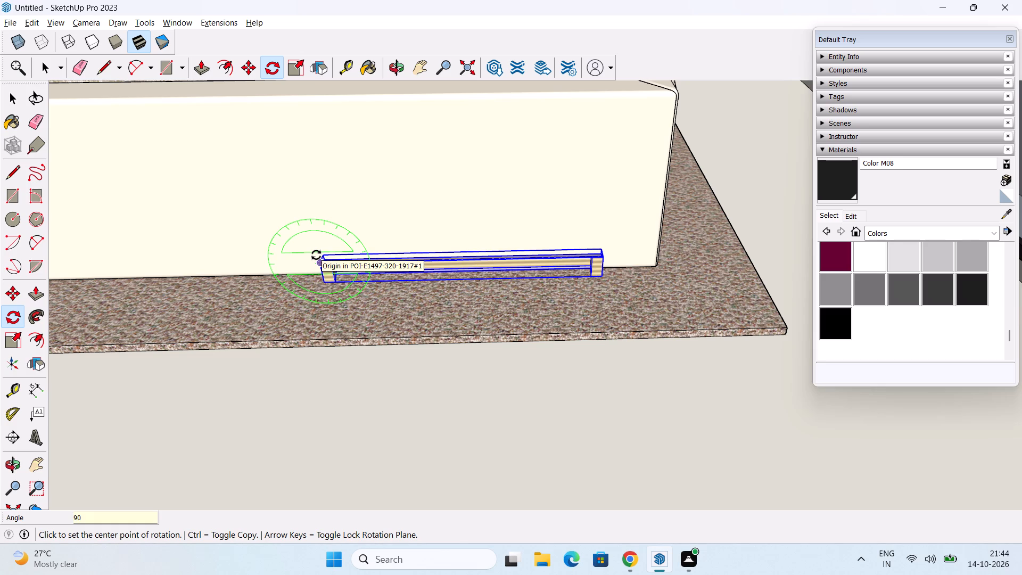
{"action": "key", "text": "Right"}
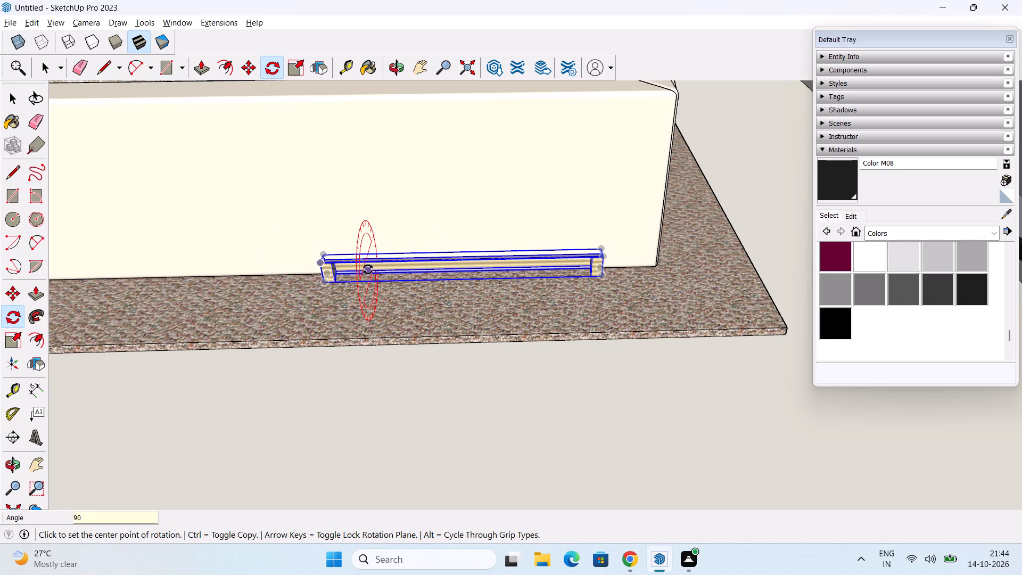
{"action": "left_click", "coordinate": [320, 268]}
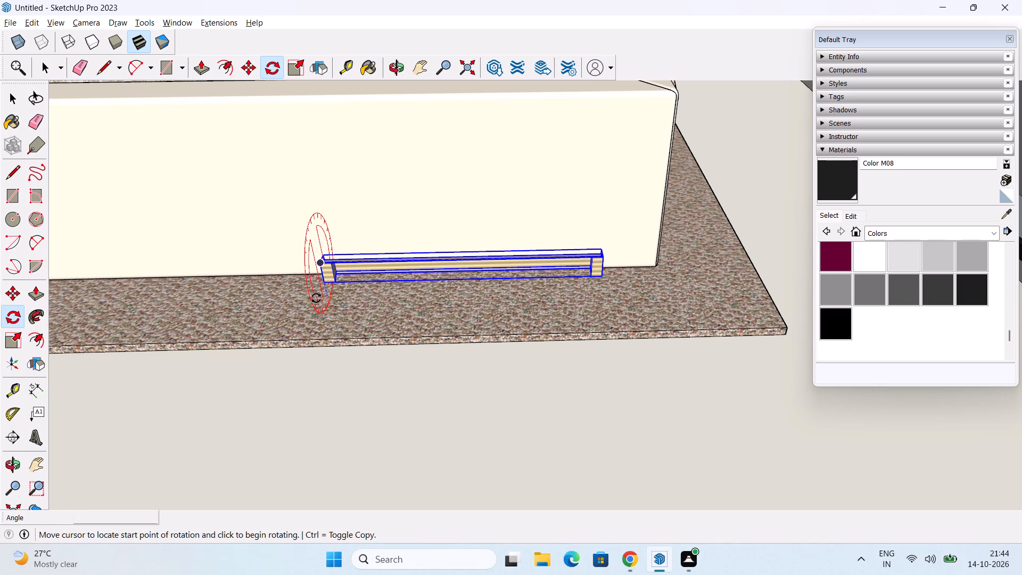
{"action": "left_click", "coordinate": [316, 298]}
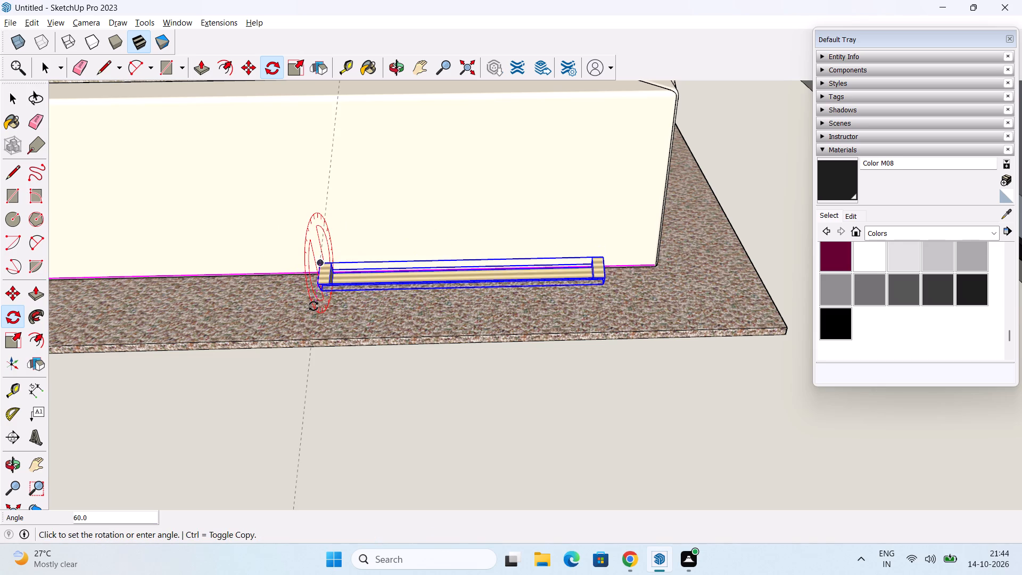
{"action": "type", "text": "90"}
{"action": "key", "text": "Return"}
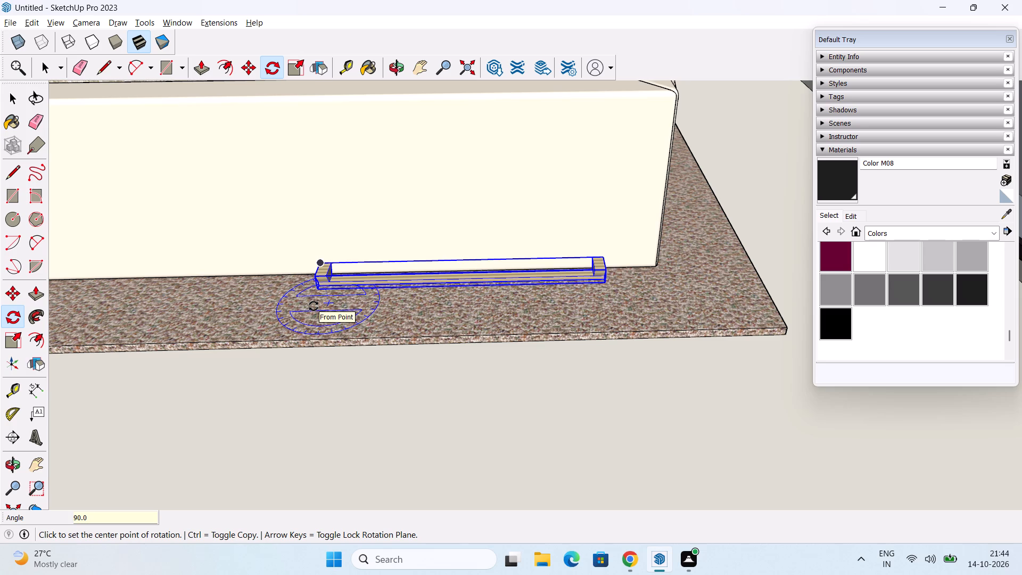
{"action": "type", "text": "180"}
{"action": "key", "text": "Return"}
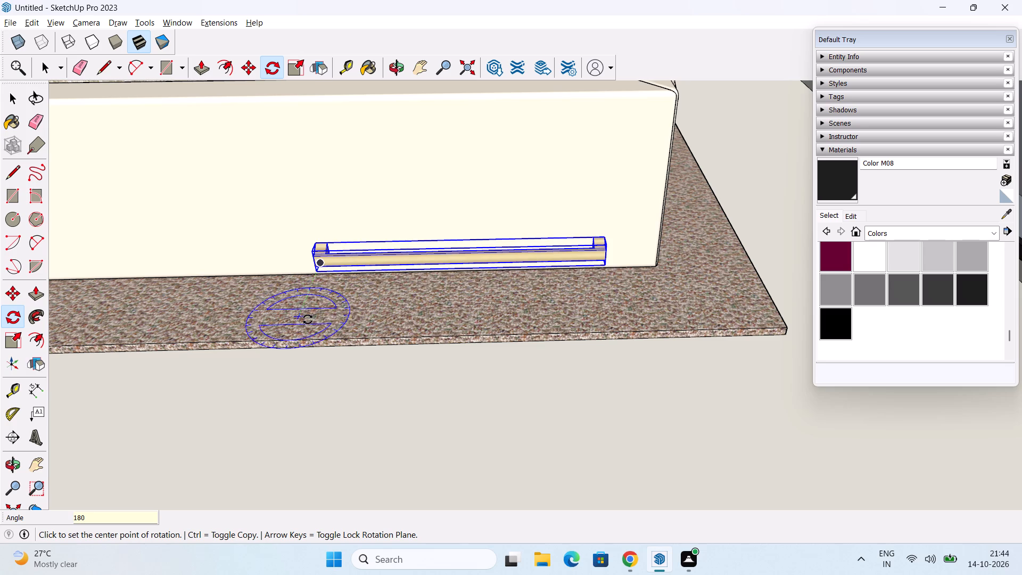
Move the spare handle about 2' 1 7/16" away from the bed's footboard.
{"action": "middle_click_drag", "start_coordinate": [308, 319], "coordinate": [323, 298]}
{"action": "scroll", "coordinate": [329, 285], "scroll_direction": "down", "scroll_amount": 2}
{"action": "key", "text": "space"}
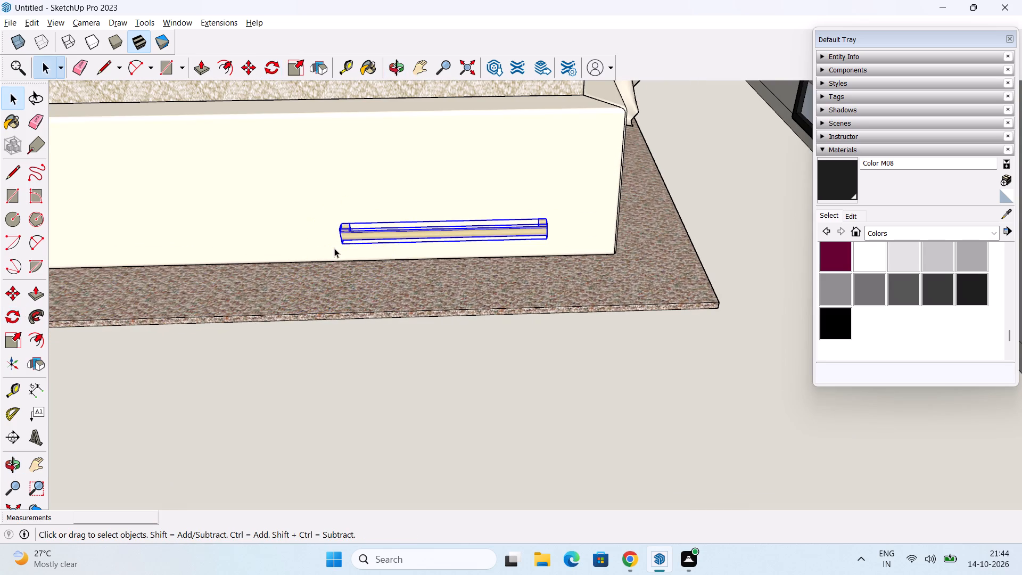
{"action": "key", "text": "m"}
{"action": "left_click", "coordinate": [341, 238]}
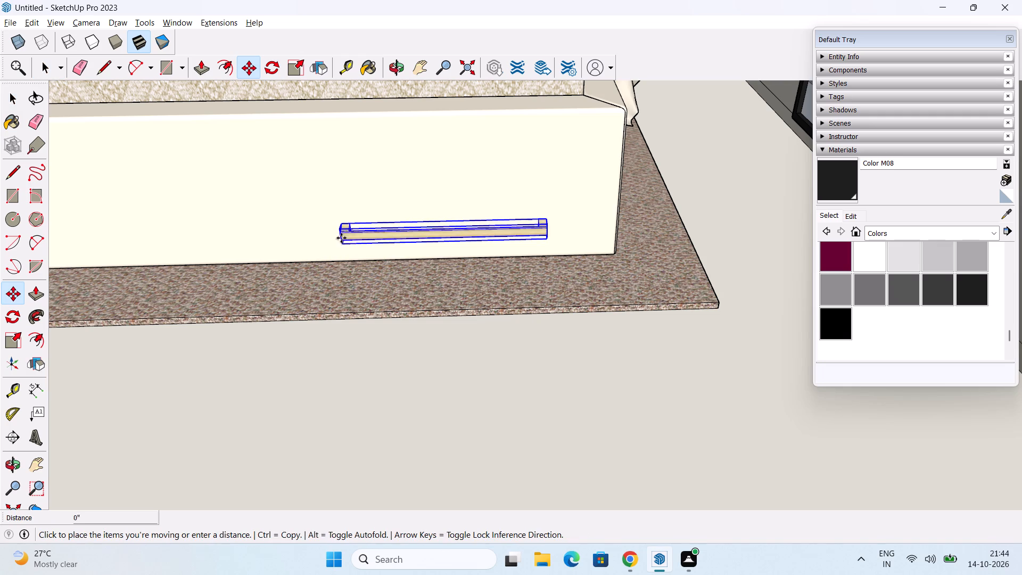
{"action": "middle_click_drag", "start_coordinate": [360, 334], "coordinate": [360, 270], "text": "shift"}
{"action": "left_click", "coordinate": [242, 389]}
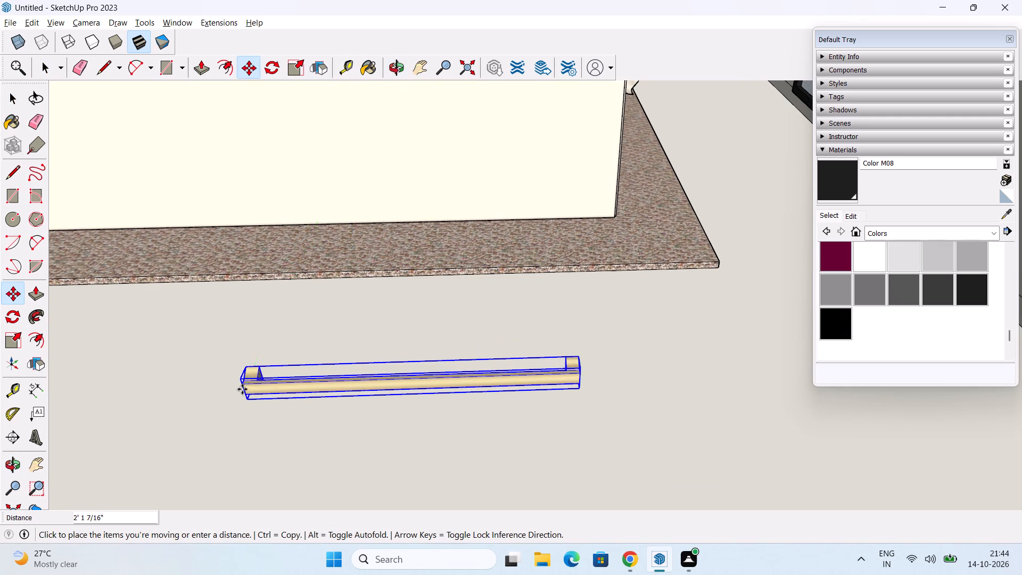
Move the spare handle about 2' 7" down to the floor in front of the rug.
{"action": "scroll", "coordinate": [265, 375], "scroll_direction": "down", "scroll_amount": 2}
{"action": "middle_click_drag", "start_coordinate": [295, 414], "coordinate": [246, 352]}
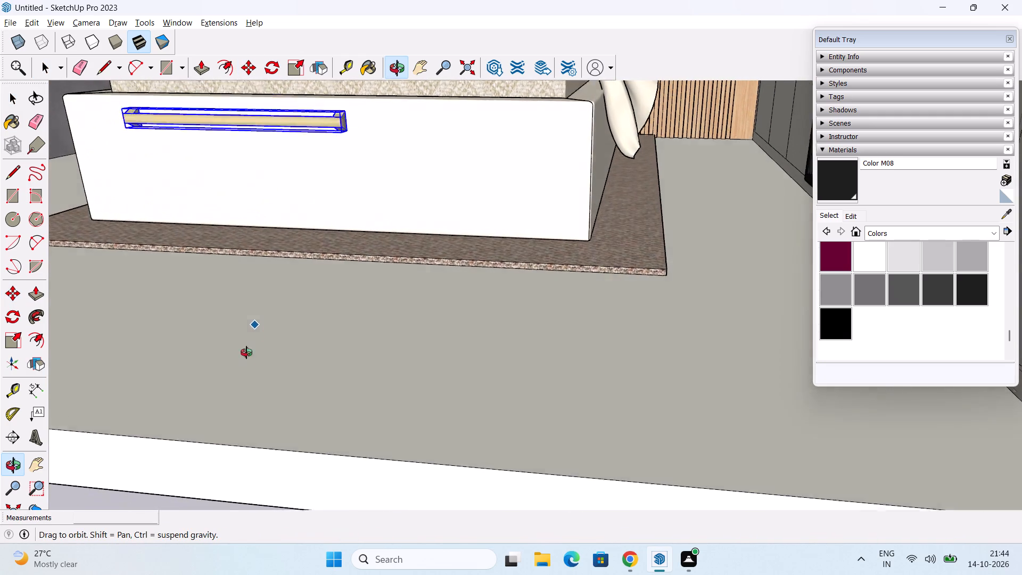
{"action": "middle_click_drag", "start_coordinate": [246, 352], "coordinate": [259, 361]}
{"action": "scroll", "coordinate": [258, 365], "scroll_direction": "down", "scroll_amount": 1}
{"action": "left_click", "coordinate": [168, 202]}
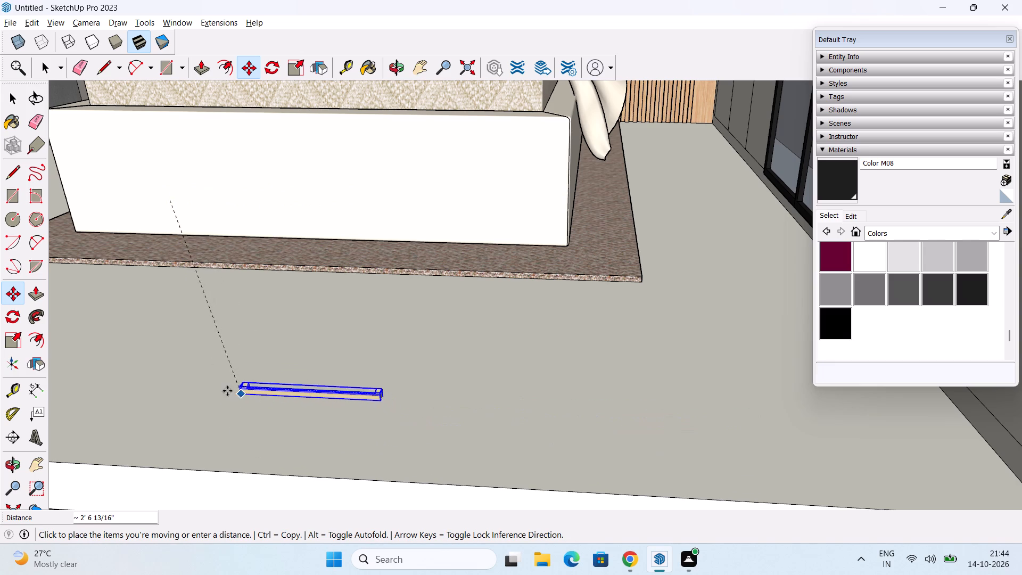
{"action": "left_click", "coordinate": [221, 390]}
Rotate the spare handle on the floor by 90° about the blue axis, pivoting near its end.
{"action": "middle_click_drag", "start_coordinate": [241, 410], "coordinate": [238, 421]}
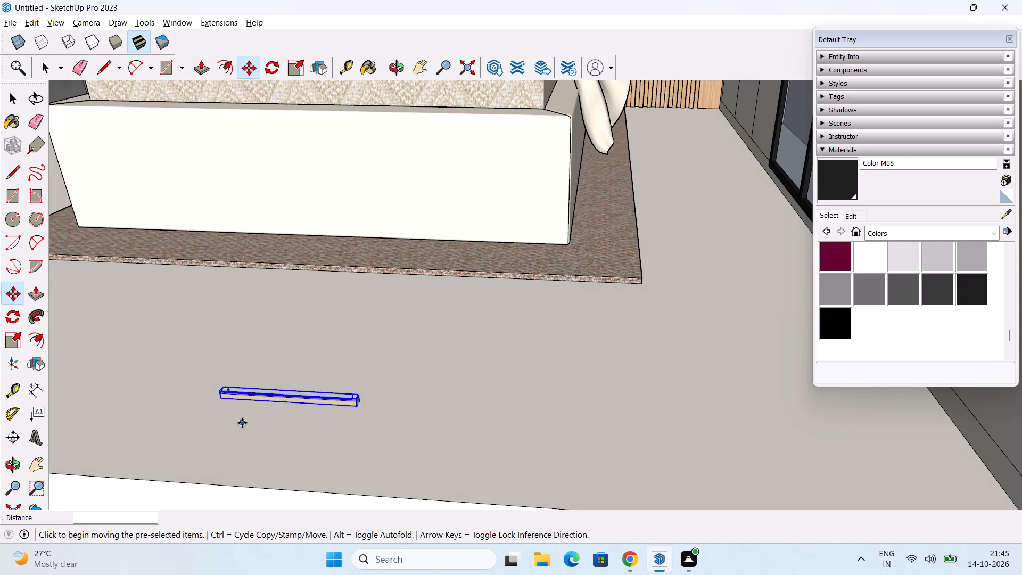
{"action": "left_click", "coordinate": [10, 319]}
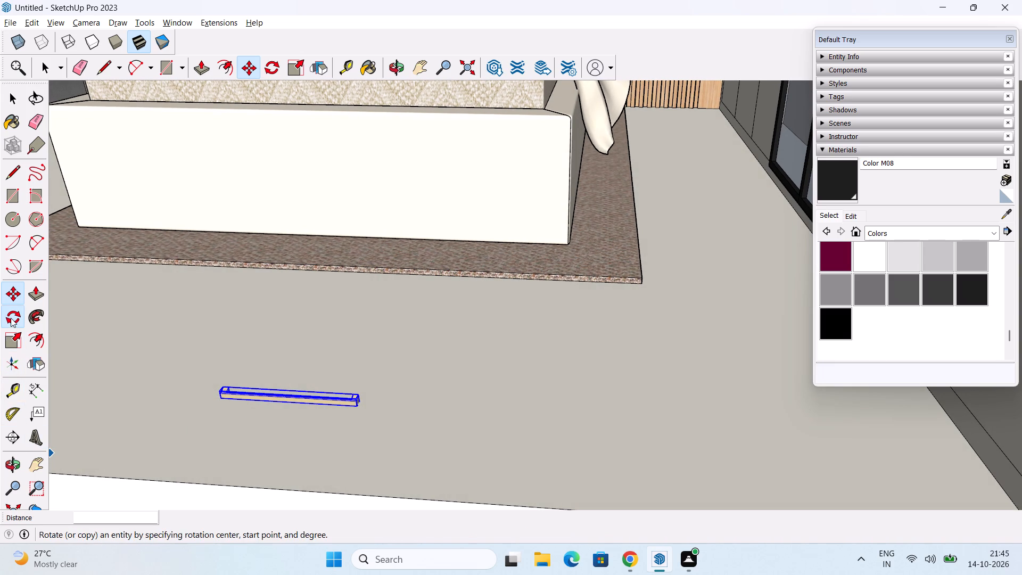
{"action": "left_click", "coordinate": [354, 412]}
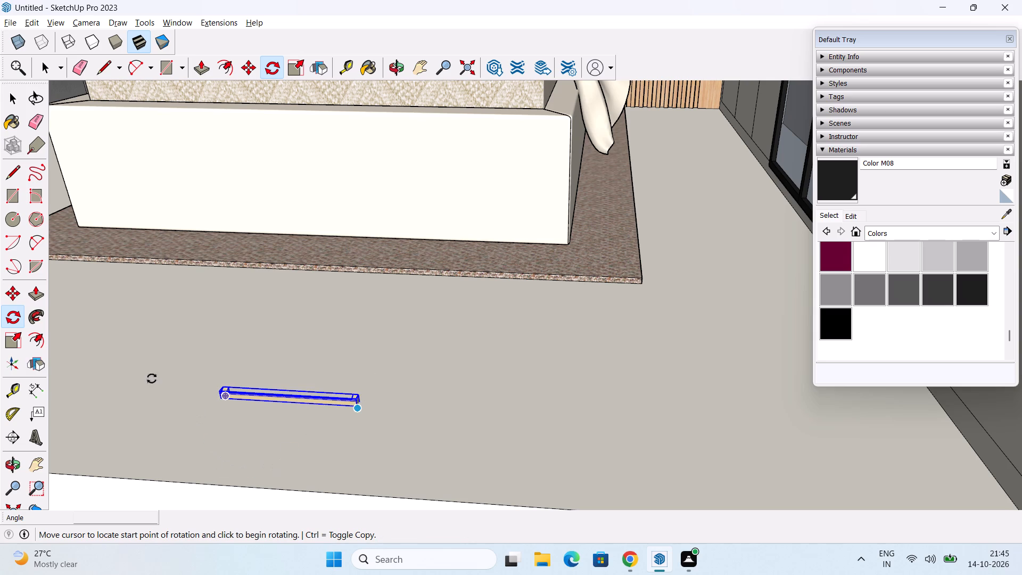
{"action": "key", "text": "space"}
{"action": "left_click", "coordinate": [10, 315]}
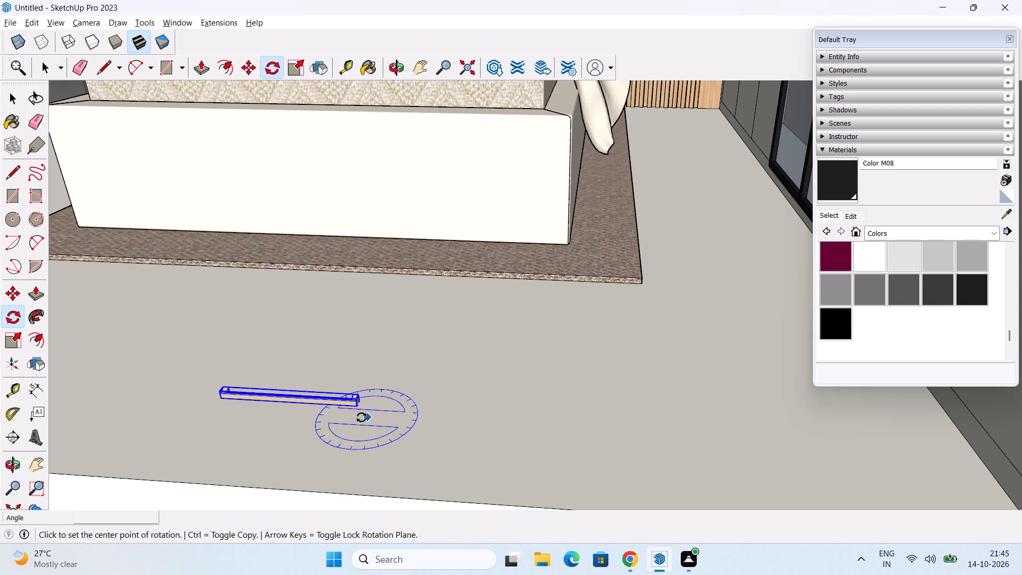
{"action": "left_click", "coordinate": [350, 415]}
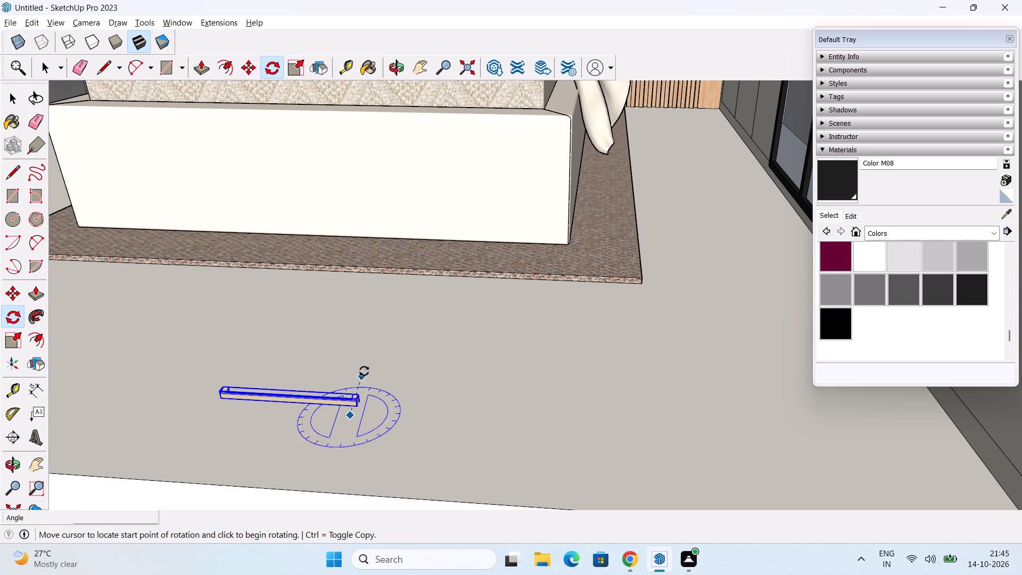
{"action": "left_click", "coordinate": [364, 370]}
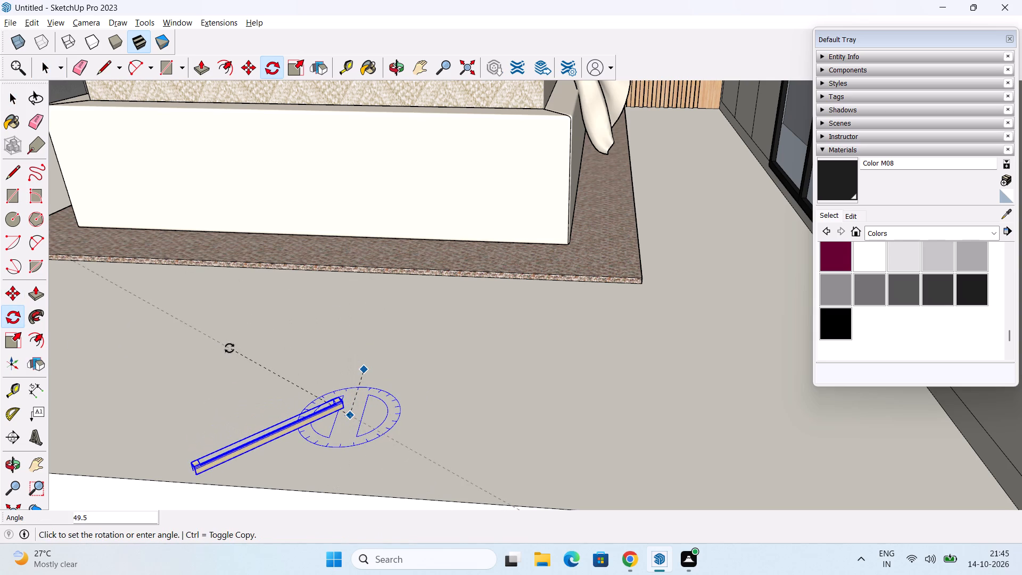
{"action": "type", "text": "90"}
{"action": "key", "text": "Return"}
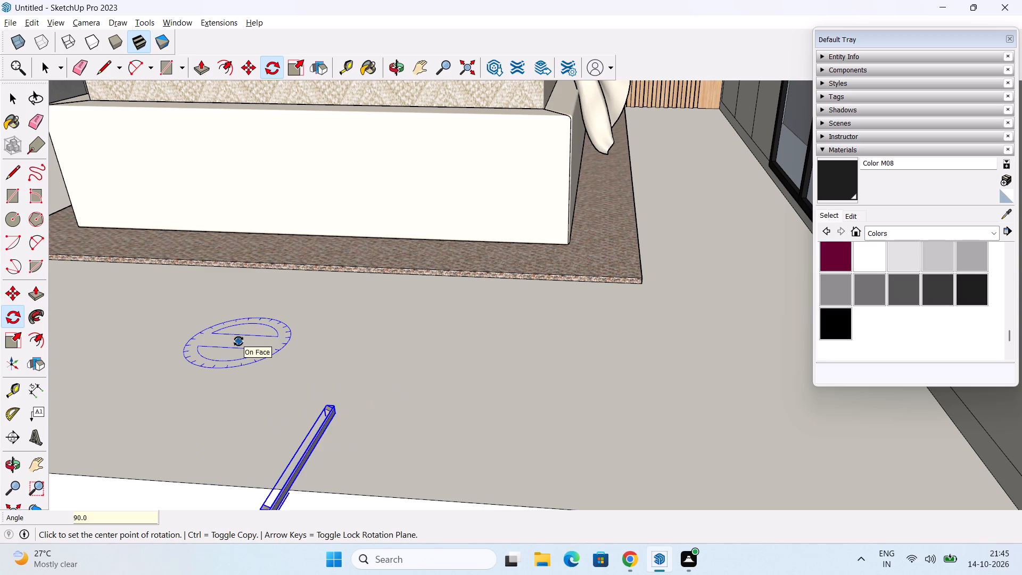
Shorten the spare handle along its length with a red-axis scale of 0.50, and readjust it with a scale of 1.10.
{"action": "scroll", "coordinate": [240, 332], "scroll_direction": "down", "scroll_amount": 2}
{"action": "middle_click_drag", "start_coordinate": [291, 402], "coordinate": [308, 323], "text": "shift"}
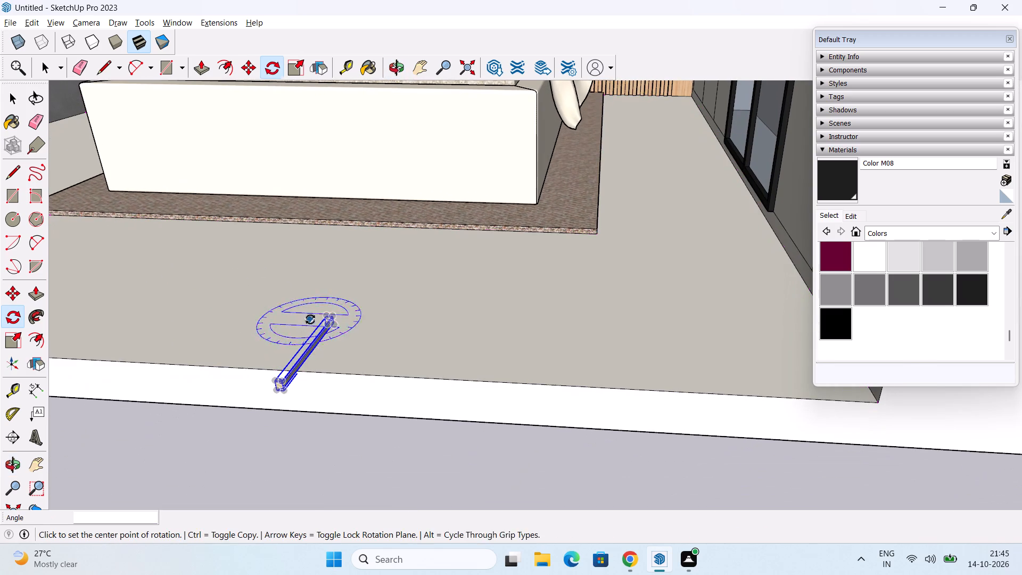
{"action": "middle_click_drag", "start_coordinate": [329, 411], "coordinate": [361, 332]}
{"action": "scroll", "coordinate": [323, 329], "scroll_direction": "up", "scroll_amount": 1}
{"action": "key", "text": "space"}
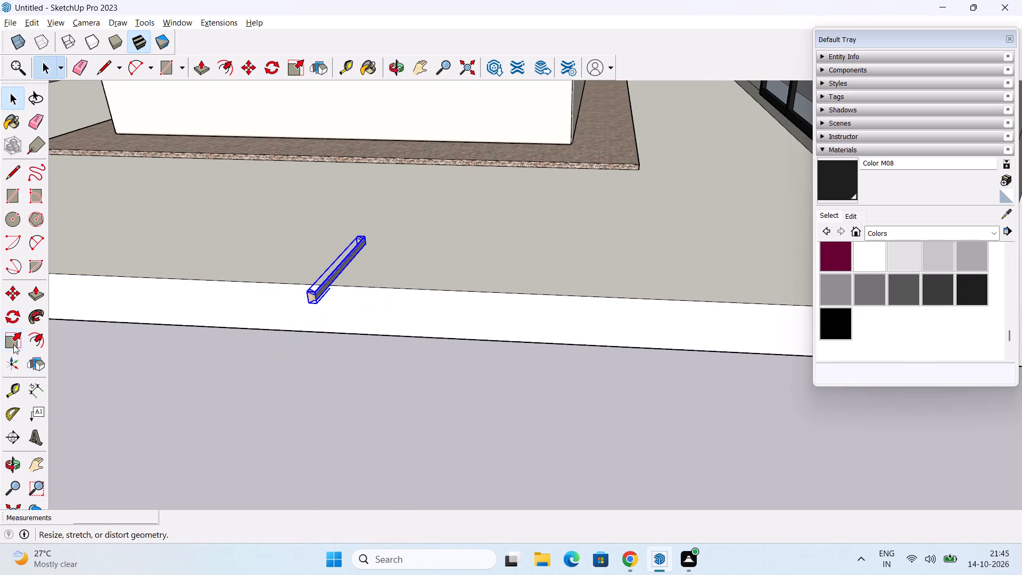
{"action": "left_click", "coordinate": [15, 338]}
{"action": "scroll", "coordinate": [277, 311], "scroll_direction": "up", "scroll_amount": 2}
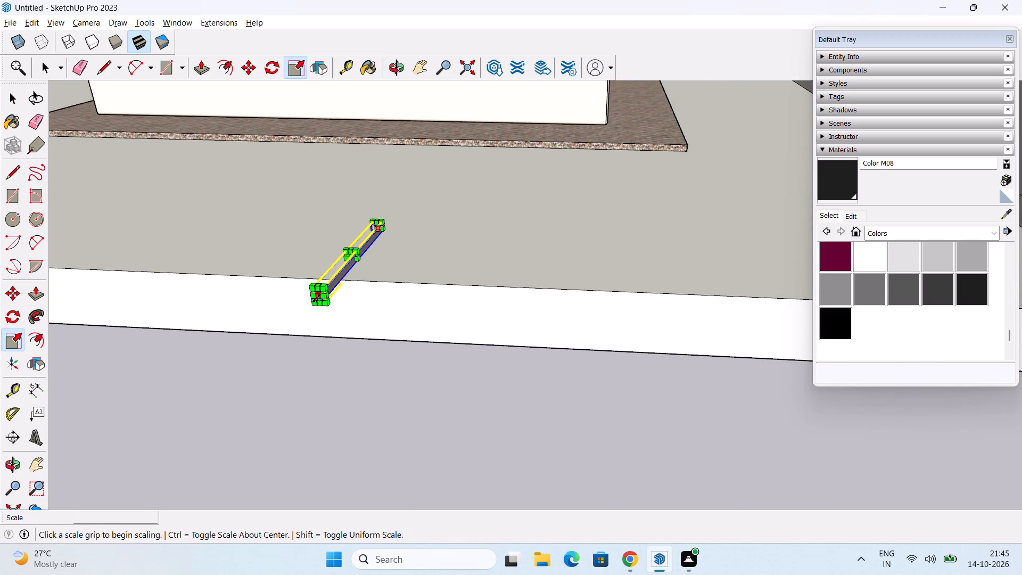
{"action": "left_click_drag", "start_coordinate": [317, 298], "coordinate": [349, 257]}
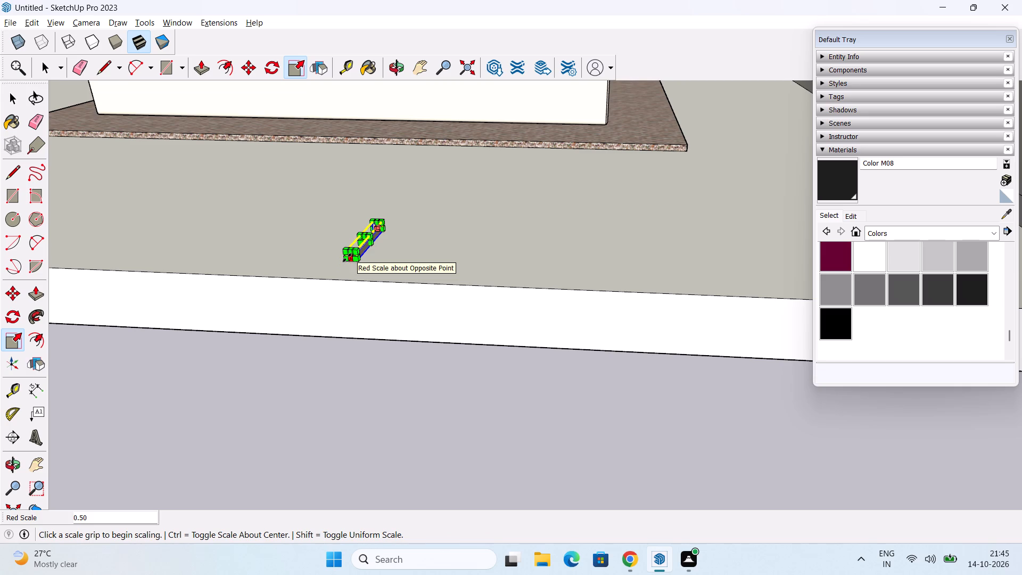
{"action": "scroll", "coordinate": [351, 258], "scroll_direction": "up", "scroll_amount": 7}
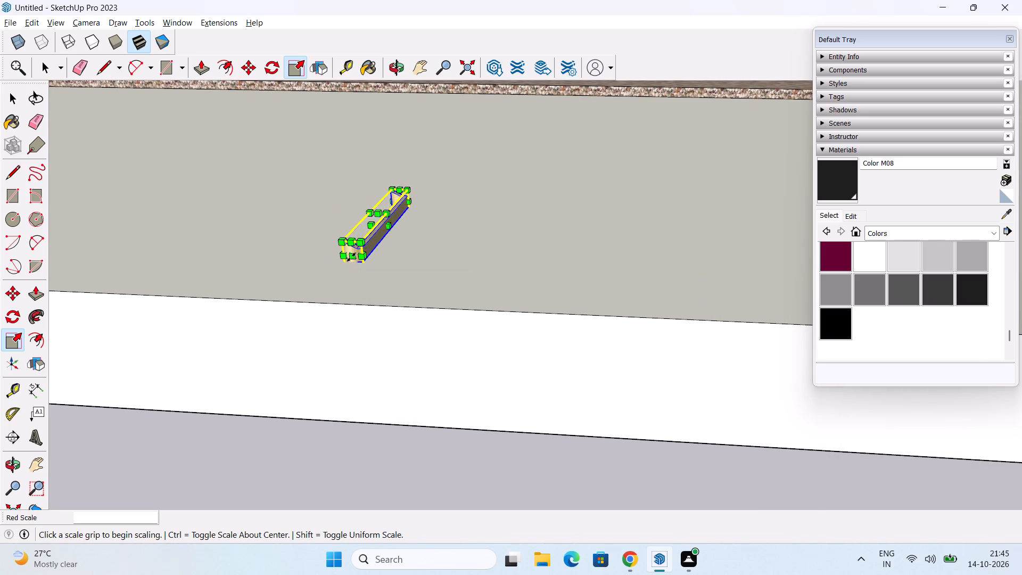
{"action": "left_click_drag", "start_coordinate": [351, 257], "coordinate": [347, 260]}
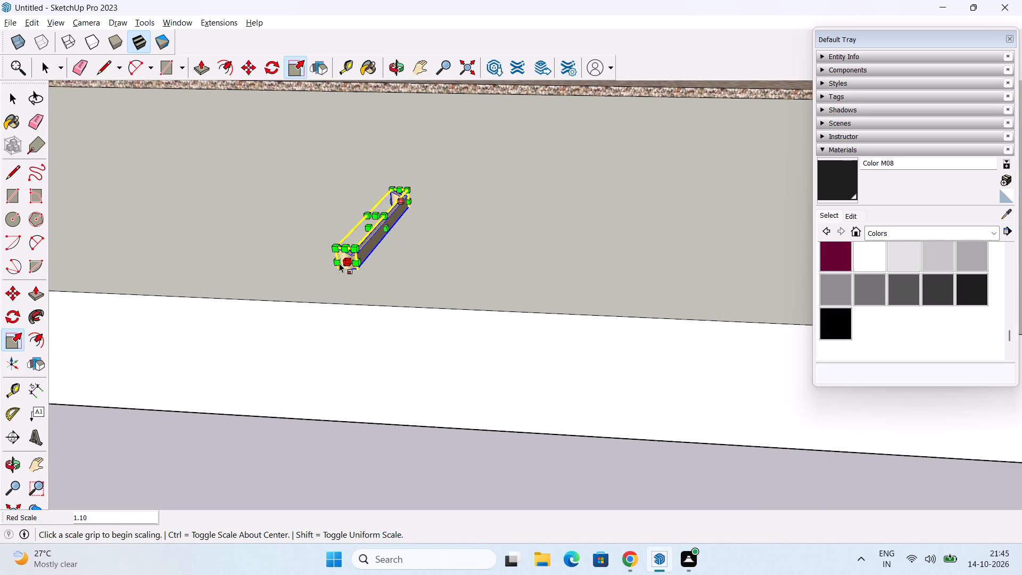
{"action": "key", "text": "space"}
Raise the shortened handle 1 1/4" off the floor.
{"action": "key", "text": "m"}
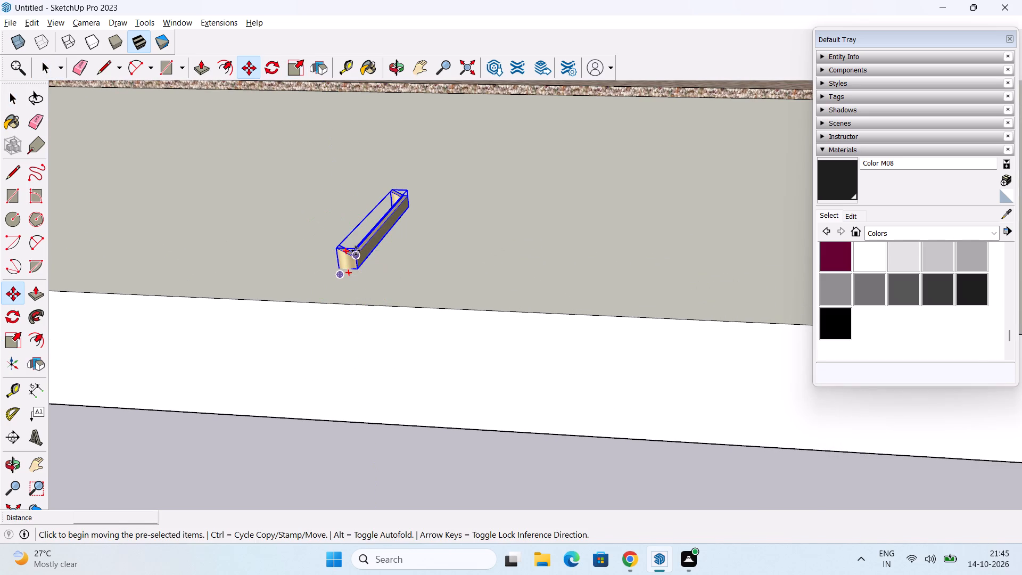
{"action": "left_click", "coordinate": [356, 251]}
{"action": "left_click", "coordinate": [348, 223]}
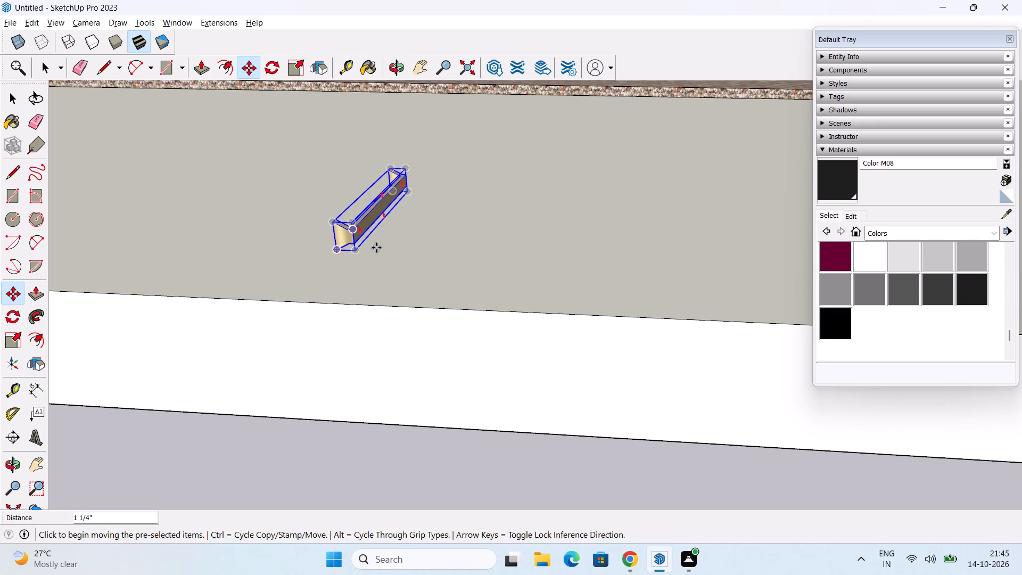
Move the handle by its lower corner about 10' 9 3/8" onto the left drawer front of the floating dressing unit.
{"action": "middle_click_drag", "start_coordinate": [370, 252], "coordinate": [255, 251]}
{"action": "scroll", "coordinate": [300, 239], "scroll_direction": "down", "scroll_amount": 4}
{"action": "middle_click_drag", "start_coordinate": [334, 259], "coordinate": [346, 264]}
{"action": "middle_click_drag", "start_coordinate": [343, 259], "coordinate": [381, 300], "text": "shift"}
{"action": "scroll", "coordinate": [377, 289], "scroll_direction": "up", "scroll_amount": 2}
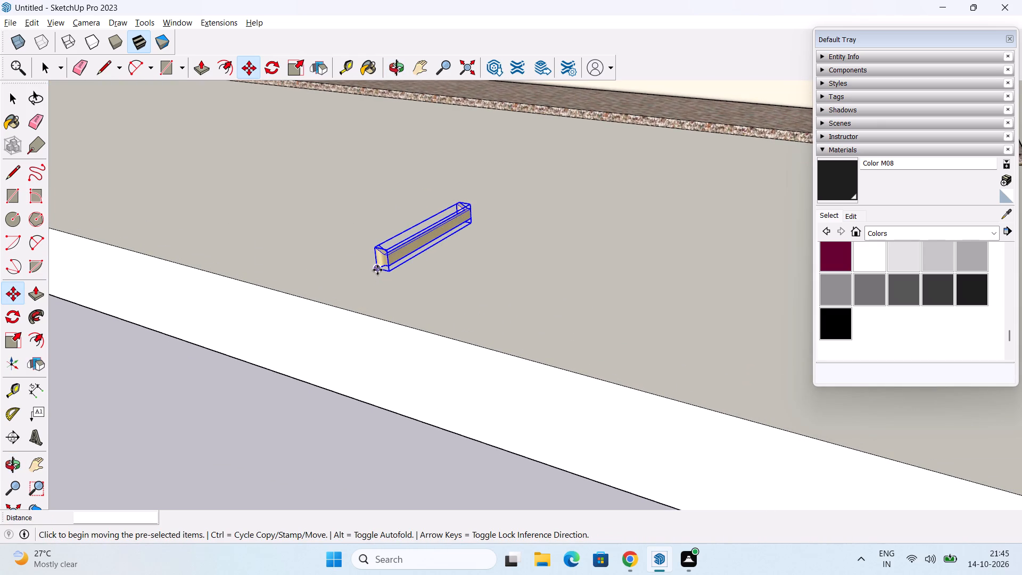
{"action": "left_click", "coordinate": [377, 270]}
{"action": "scroll", "coordinate": [277, 211], "scroll_direction": "down", "scroll_amount": 3}
{"action": "middle_click_drag", "start_coordinate": [277, 209], "coordinate": [372, 321]}
{"action": "scroll", "coordinate": [292, 250], "scroll_direction": "down", "scroll_amount": 5}
{"action": "middle_click_drag", "start_coordinate": [170, 166], "coordinate": [380, 385], "text": "shift"}
{"action": "scroll", "coordinate": [279, 220], "scroll_direction": "up", "scroll_amount": 2}
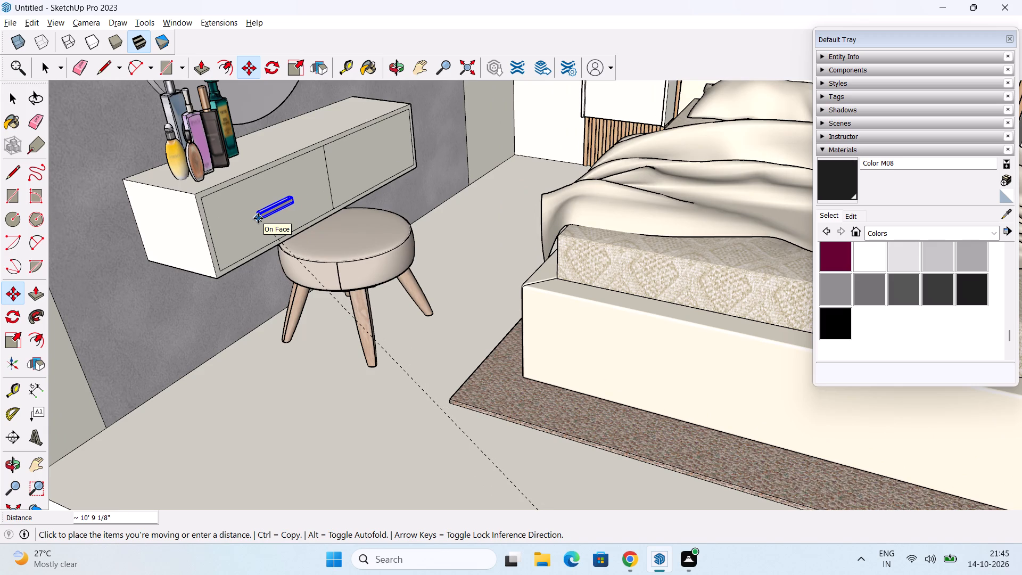
{"action": "scroll", "coordinate": [258, 218], "scroll_direction": "up", "scroll_amount": 1}
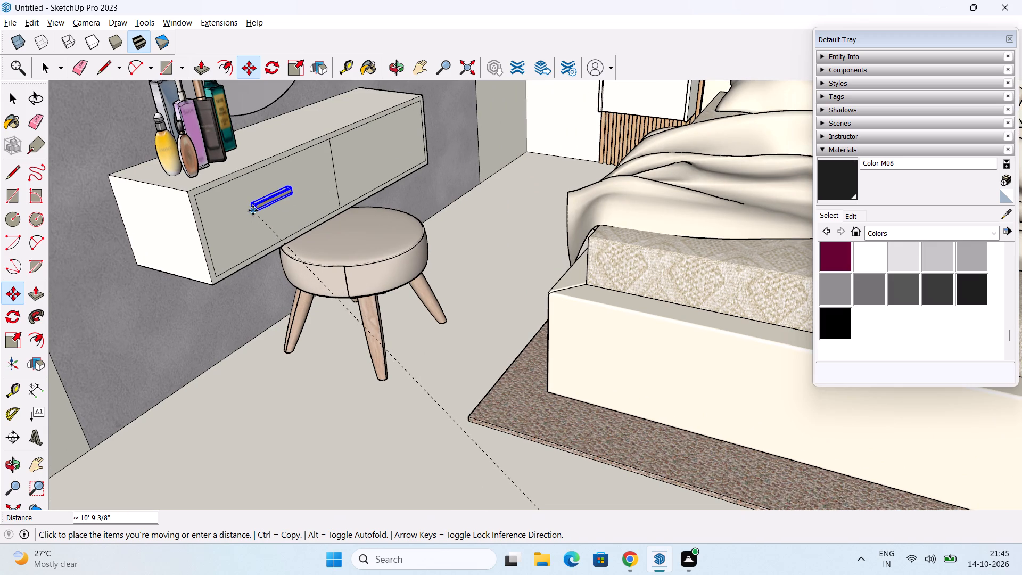
{"action": "left_click", "coordinate": [253, 210]}
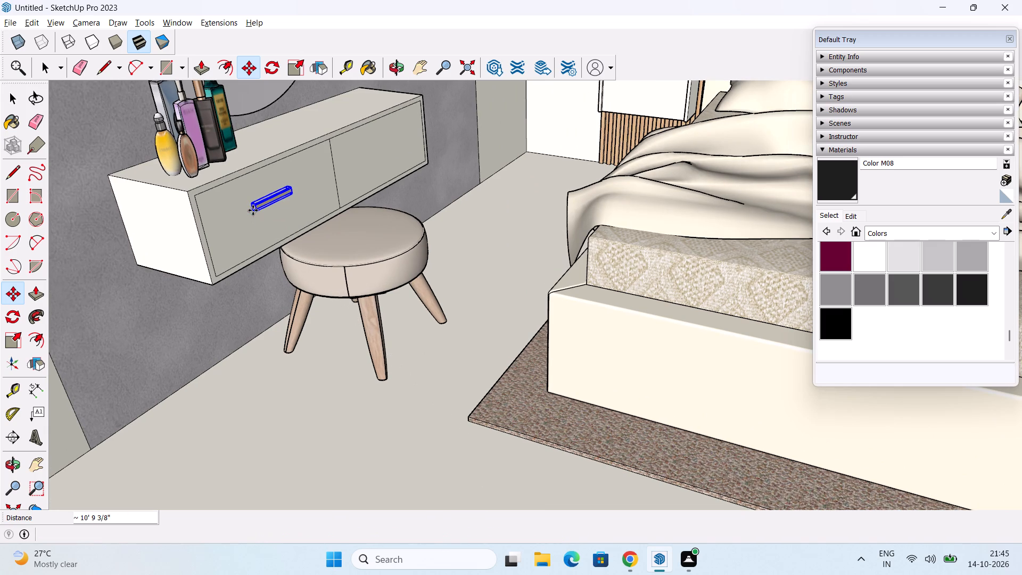
Lengthen the handle on the drawer front by scaling it along its length.
{"action": "scroll", "coordinate": [238, 238], "scroll_direction": "up", "scroll_amount": 3}
{"action": "middle_click_drag", "start_coordinate": [250, 241], "coordinate": [288, 275]}
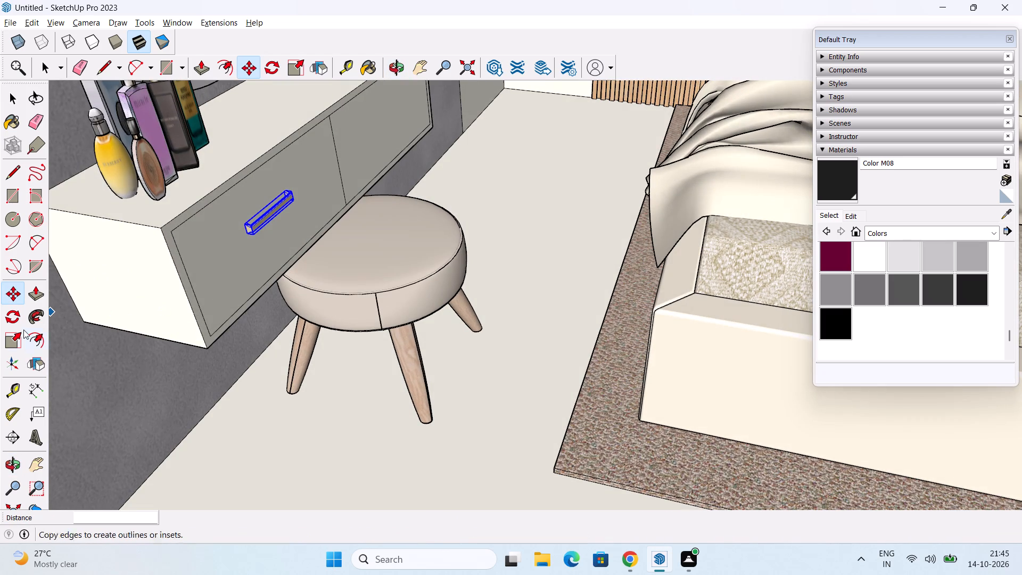
{"action": "left_click_drag", "start_coordinate": [15, 339], "coordinate": [28, 330]}
{"action": "scroll", "coordinate": [257, 245], "scroll_direction": "up", "scroll_amount": 4}
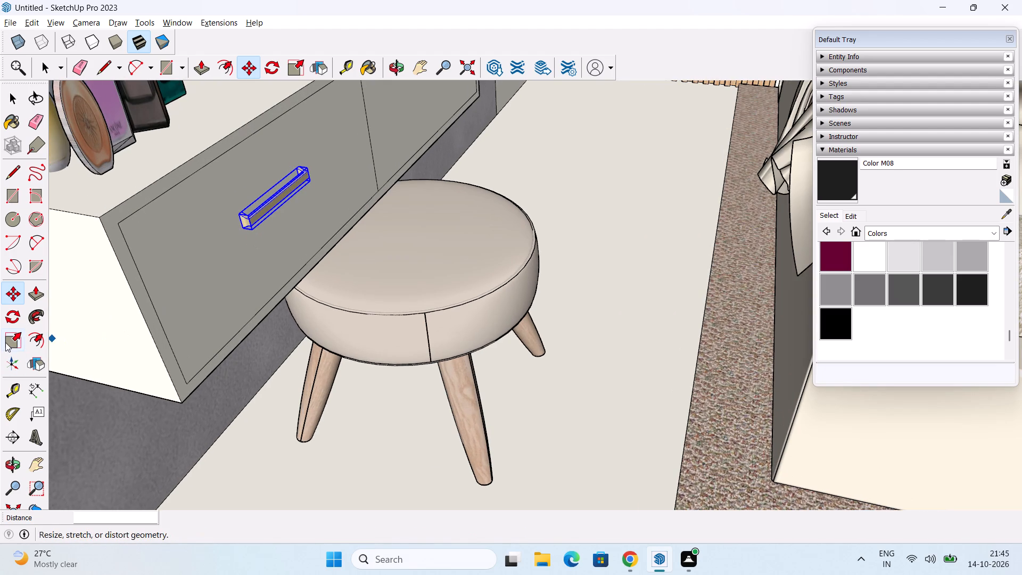
{"action": "left_click", "coordinate": [5, 342]}
{"action": "scroll", "coordinate": [222, 242], "scroll_direction": "up", "scroll_amount": 2}
{"action": "left_click_drag", "start_coordinate": [246, 219], "coordinate": [222, 239]}
Adjust the handle's position on the drawer front, shifting it about 13/16" along the green axis.
{"action": "middle_click_drag", "start_coordinate": [239, 233], "coordinate": [433, 234]}
{"action": "middle_click_drag", "start_coordinate": [334, 381], "coordinate": [301, 323]}
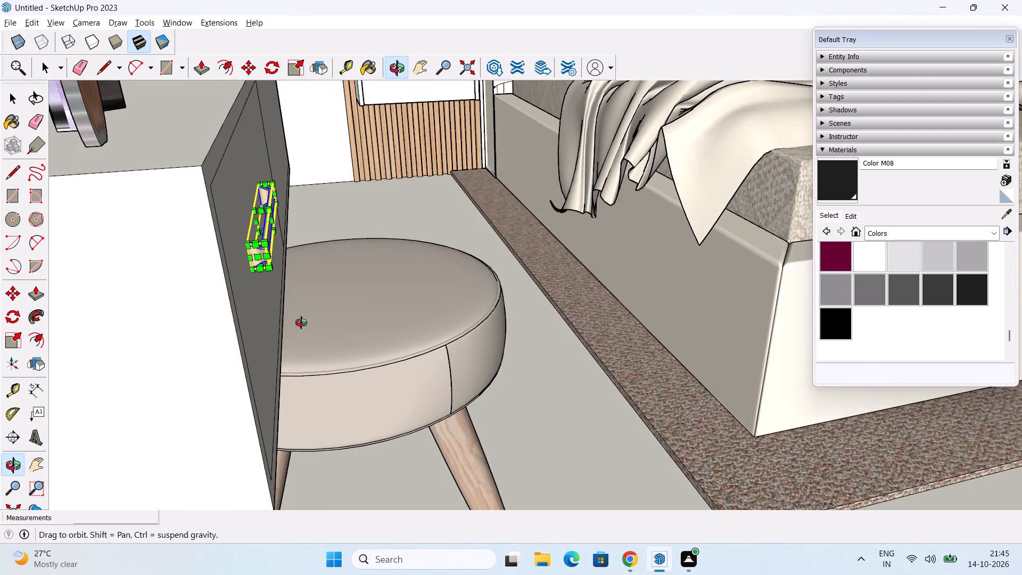
{"action": "middle_click_drag", "start_coordinate": [301, 323], "coordinate": [300, 323]}
{"action": "scroll", "coordinate": [206, 274], "scroll_direction": "up", "scroll_amount": 7}
{"action": "key", "text": "space"}
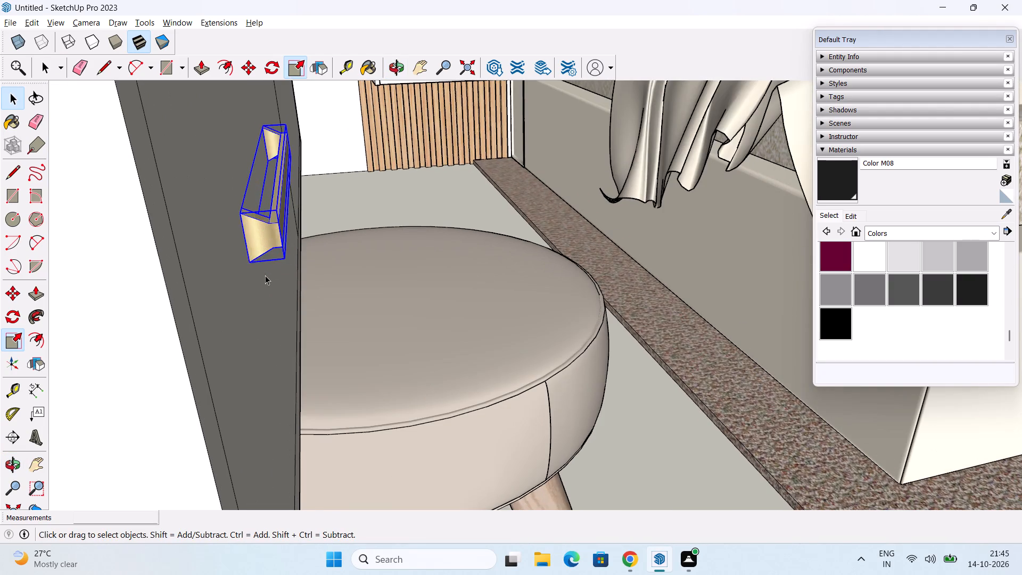
{"action": "scroll", "coordinate": [265, 275], "scroll_direction": "up", "scroll_amount": 4}
{"action": "middle_click_drag", "start_coordinate": [256, 270], "coordinate": [264, 268]}
{"action": "scroll", "coordinate": [211, 259], "scroll_direction": "up", "scroll_amount": 2}
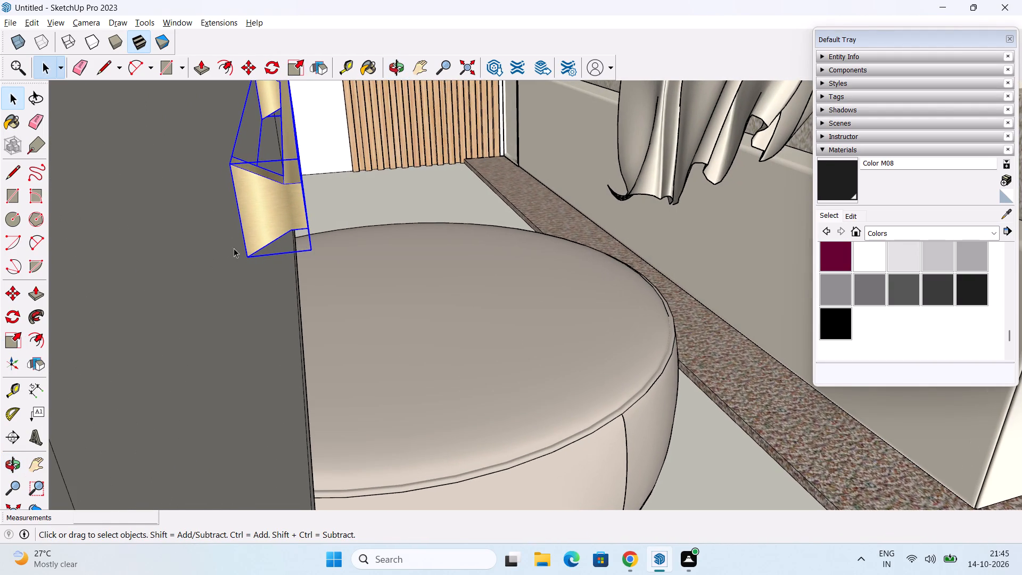
{"action": "key", "text": "m"}
{"action": "left_click", "coordinate": [246, 259]}
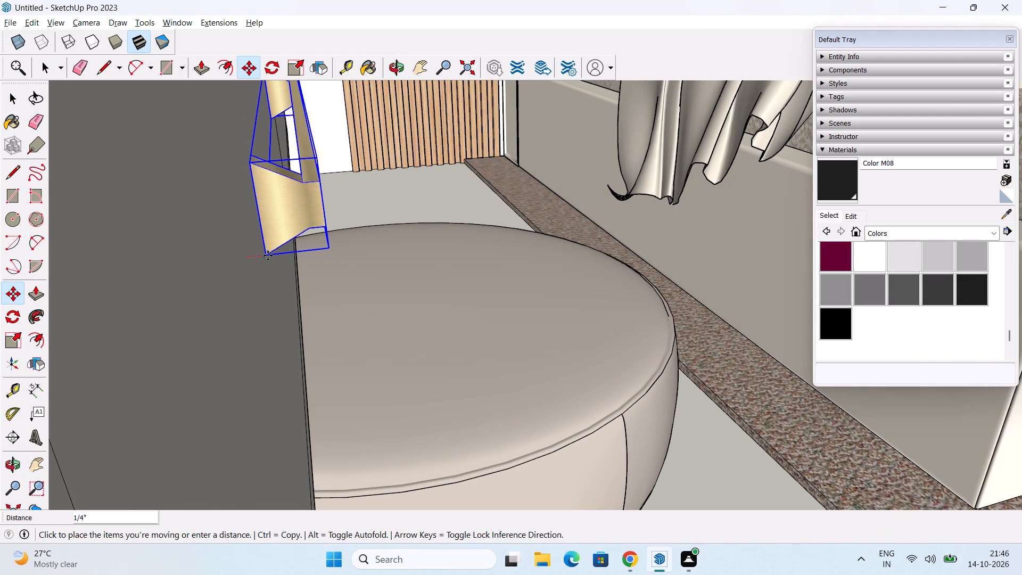
{"action": "middle_click_drag", "start_coordinate": [268, 255], "coordinate": [283, 254]}
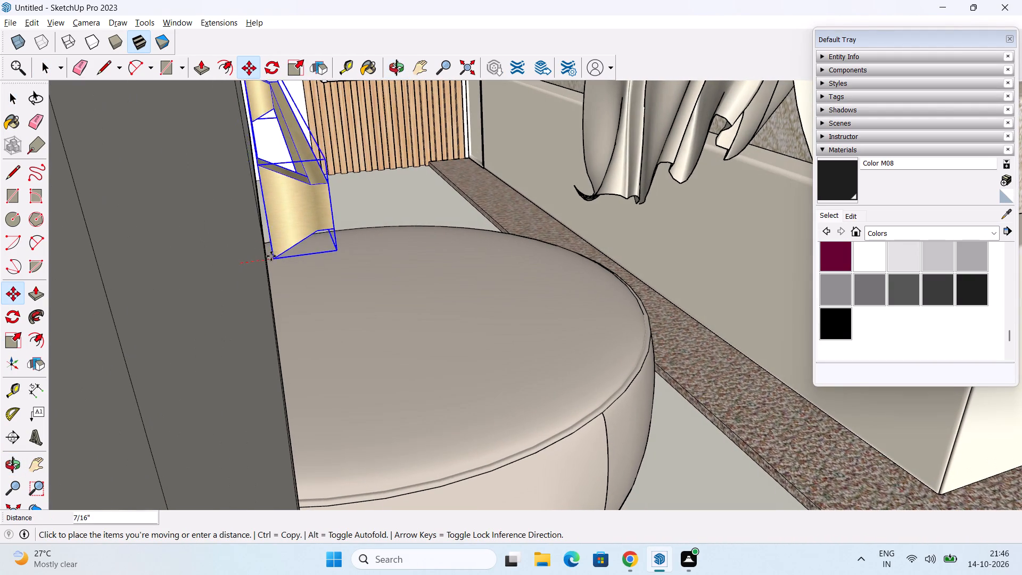
{"action": "left_click", "coordinate": [233, 260]}
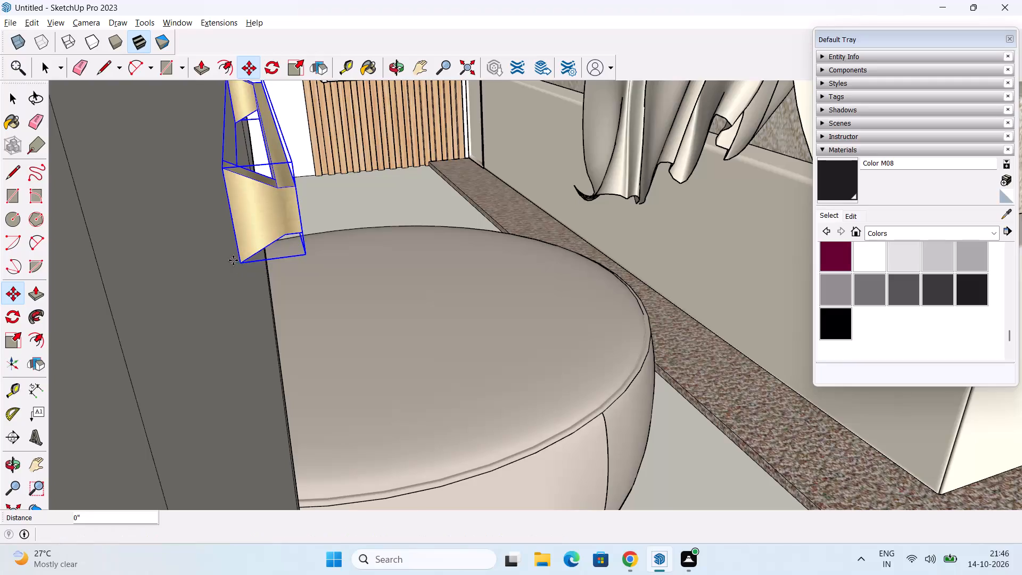
{"action": "left_click", "coordinate": [238, 264]}
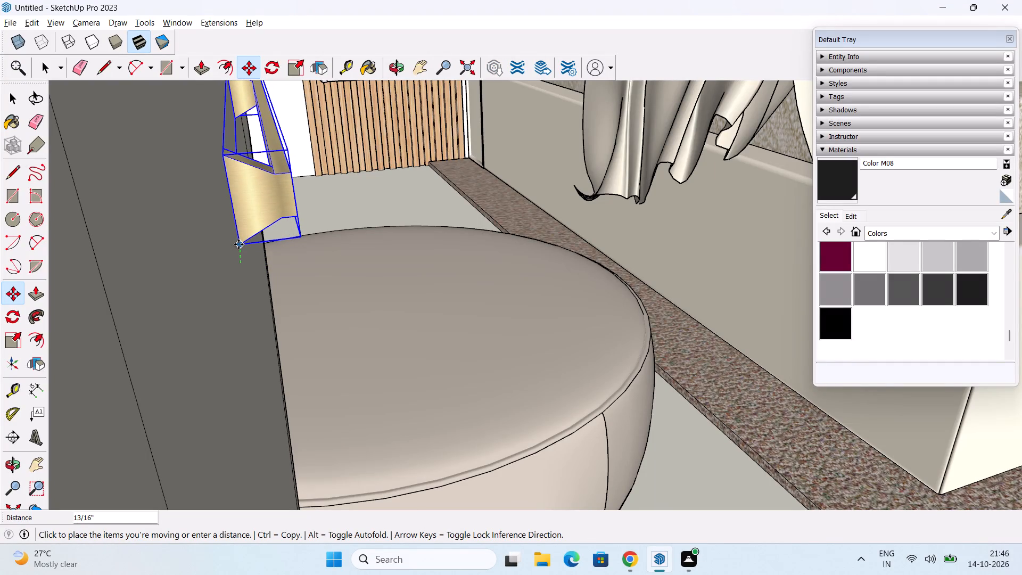
{"action": "left_click", "coordinate": [238, 244]}
Copy the drawer handle about 2' 9" along the green axis onto the neighbouring right drawer front.
{"action": "scroll", "coordinate": [234, 266], "scroll_direction": "down", "scroll_amount": 6}
{"action": "middle_click_drag", "start_coordinate": [249, 284], "coordinate": [81, 283]}
{"action": "scroll", "coordinate": [129, 246], "scroll_direction": "down", "scroll_amount": 2}
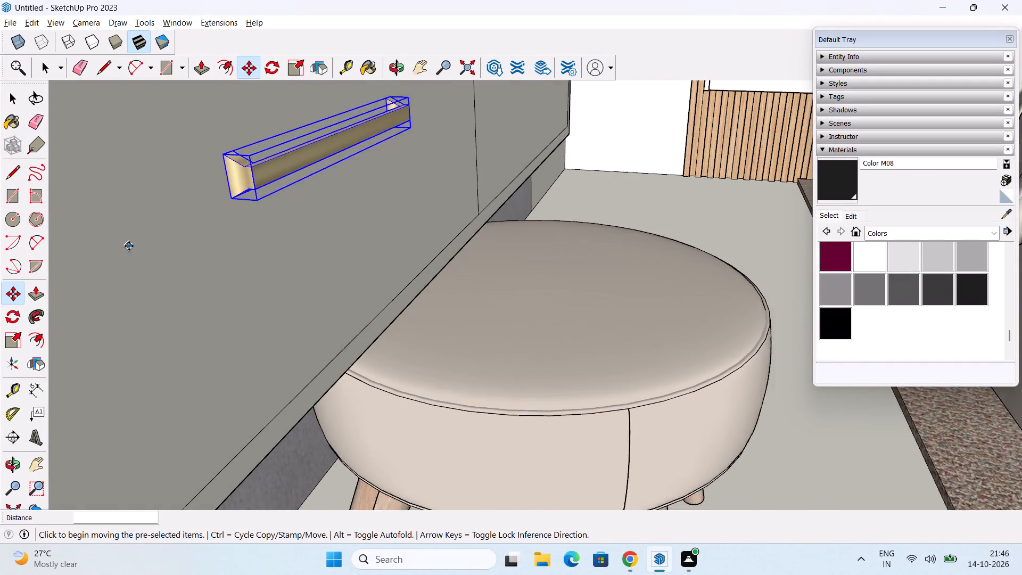
{"action": "scroll", "coordinate": [129, 246], "scroll_direction": "down", "scroll_amount": 10}
{"action": "middle_click_drag", "start_coordinate": [214, 300], "coordinate": [105, 302]}
{"action": "scroll", "coordinate": [247, 250], "scroll_direction": "up", "scroll_amount": 2}
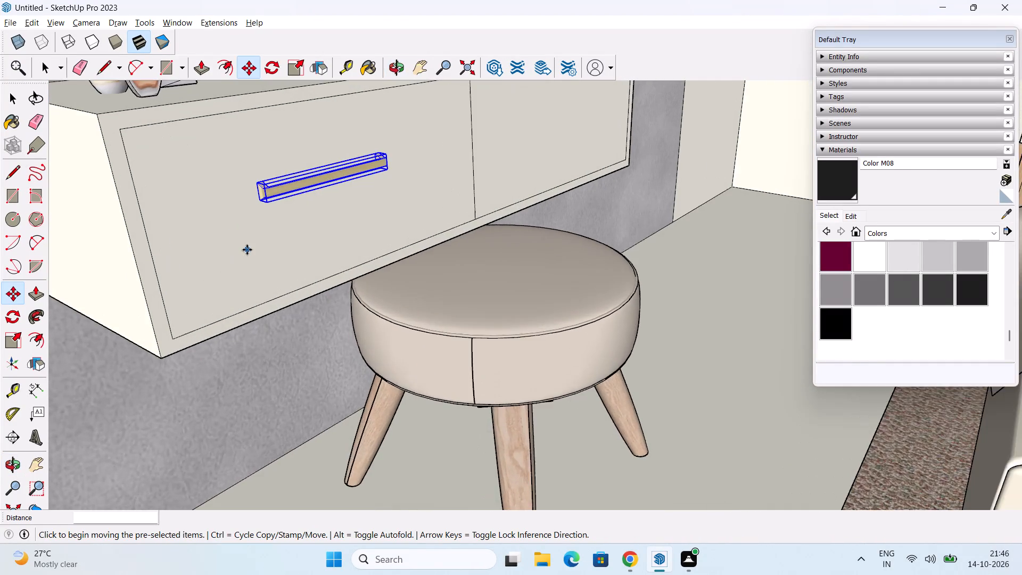
{"action": "scroll", "coordinate": [247, 250], "scroll_direction": "up", "scroll_amount": 2}
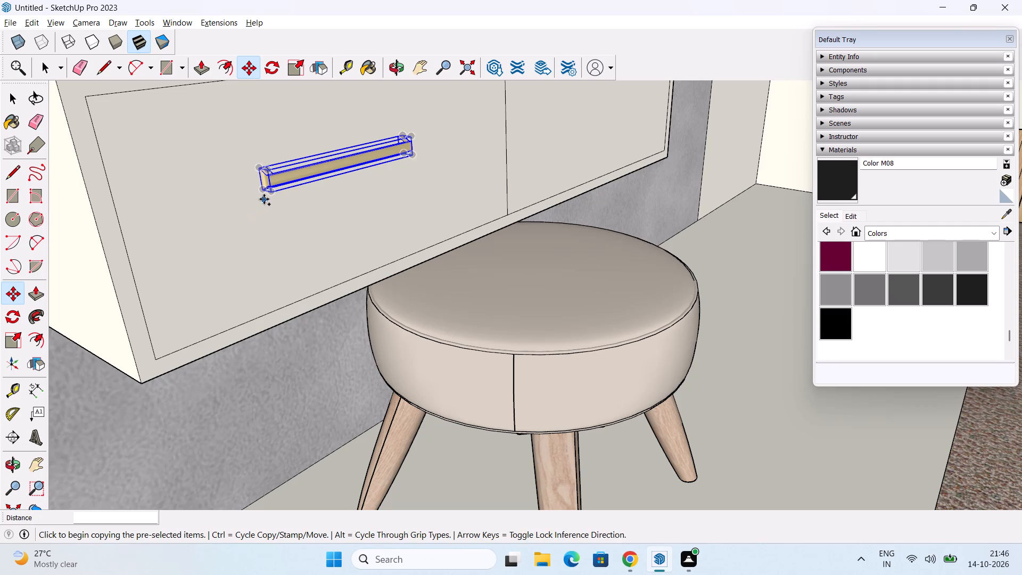
{"action": "left_click", "coordinate": [263, 199]}
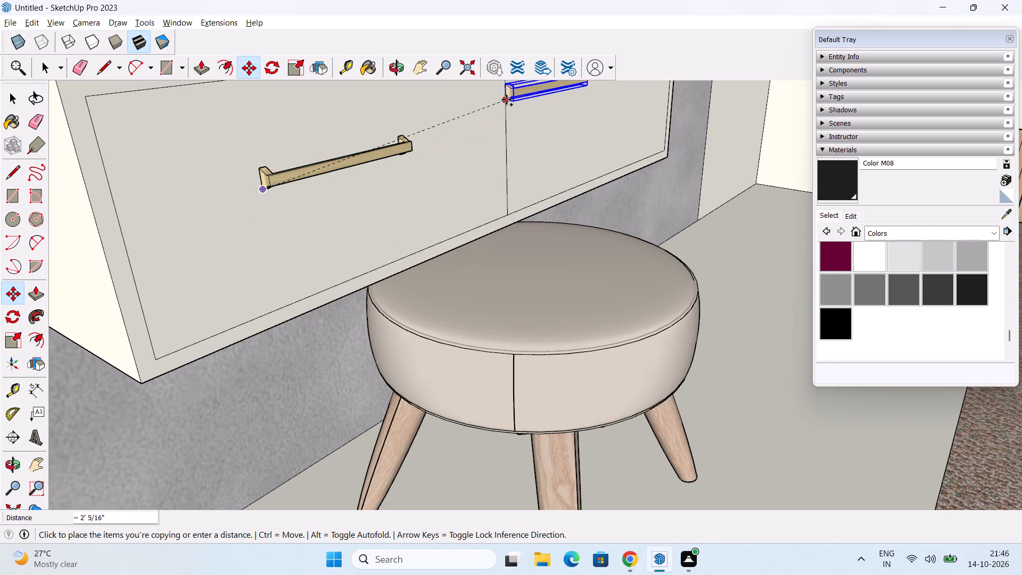
{"action": "middle_click_drag", "start_coordinate": [519, 119], "coordinate": [418, 159], "text": "shift"}
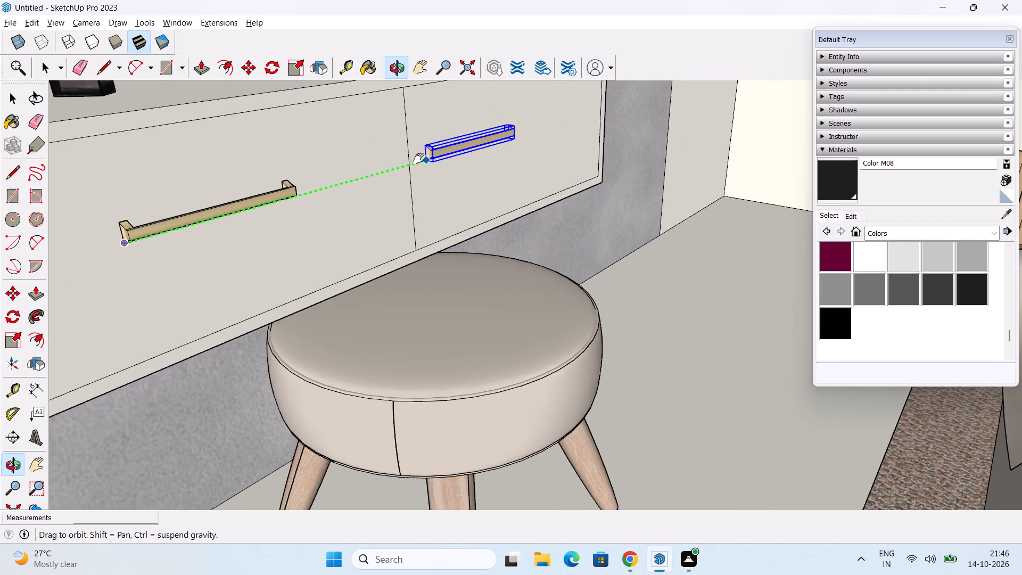
{"action": "middle_click_drag", "start_coordinate": [418, 159], "coordinate": [417, 159], "text": "shift"}
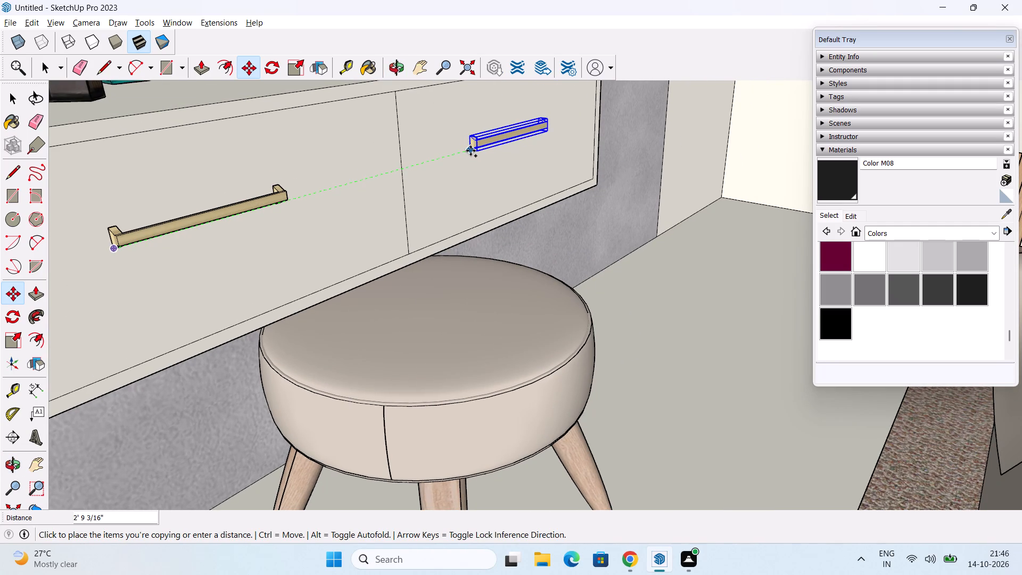
{"action": "left_click", "coordinate": [475, 149]}
{"action": "middle_click_drag", "start_coordinate": [494, 151], "coordinate": [320, 138]}
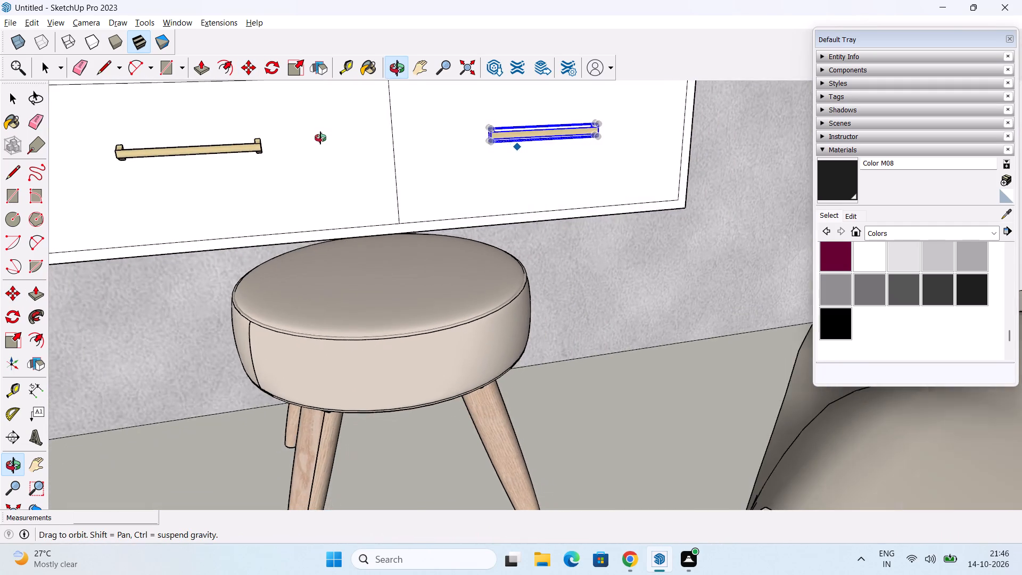
Deselect the copied handle and inspect both drawer handles on the floating dressing unit from several angles.
{"action": "middle_click_drag", "start_coordinate": [320, 138], "coordinate": [320, 138]}
{"action": "scroll", "coordinate": [369, 140], "scroll_direction": "down", "scroll_amount": 6}
{"action": "middle_click_drag", "start_coordinate": [386, 214], "coordinate": [427, 185]}
{"action": "scroll", "coordinate": [427, 192], "scroll_direction": "down", "scroll_amount": 3}
{"action": "middle_click_drag", "start_coordinate": [416, 235], "coordinate": [427, 256]}
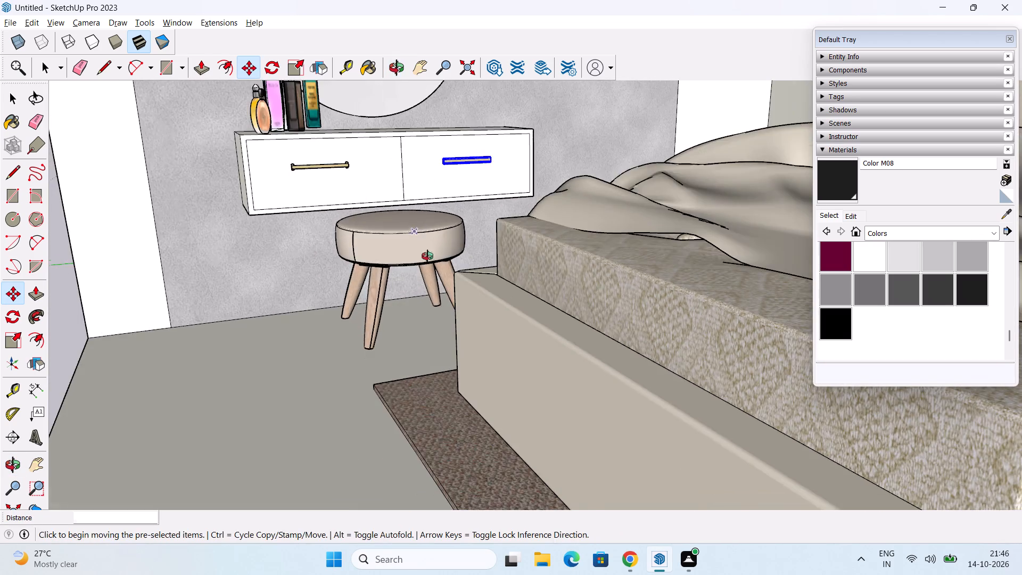
{"action": "middle_click_drag", "start_coordinate": [427, 256], "coordinate": [438, 273]}
{"action": "key", "text": "space"}
{"action": "left_click", "coordinate": [328, 358]}
{"action": "scroll", "coordinate": [339, 347], "scroll_direction": "down", "scroll_amount": 2}
{"action": "middle_click_drag", "start_coordinate": [342, 347], "coordinate": [473, 371]}
{"action": "scroll", "coordinate": [475, 365], "scroll_direction": "down", "scroll_amount": 2}
{"action": "middle_click_drag", "start_coordinate": [467, 374], "coordinate": [437, 351]}
{"action": "left_click", "coordinate": [86, 403]}
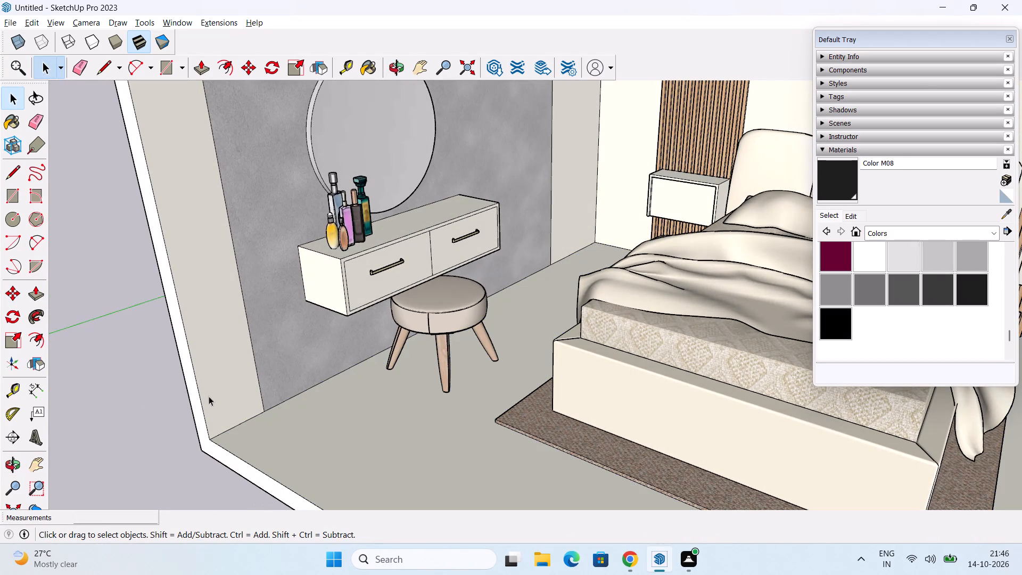
{"action": "middle_click_drag", "start_coordinate": [336, 360], "coordinate": [350, 387]}
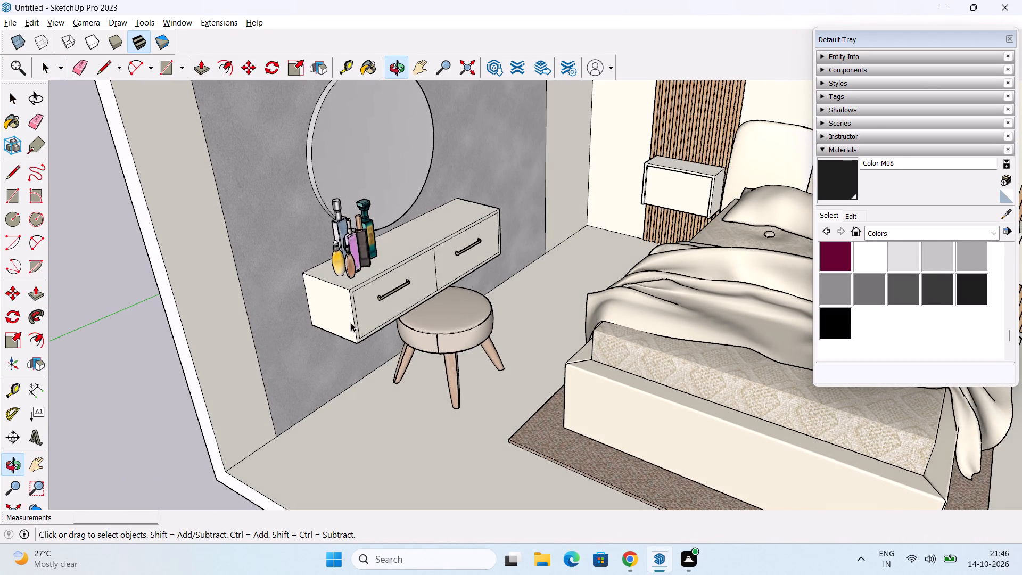
{"action": "middle_click_drag", "start_coordinate": [324, 312], "coordinate": [326, 295]}
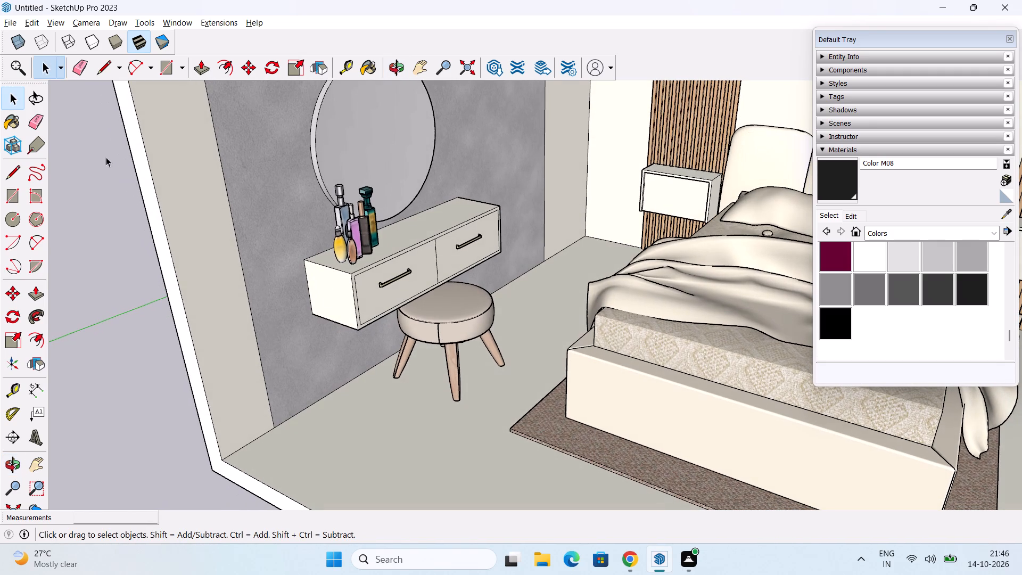
Import the Lily+Flower model from Downloads and place it on top of the dressing unit, above the right drawer.
{"action": "left_click", "coordinate": [8, 23]}
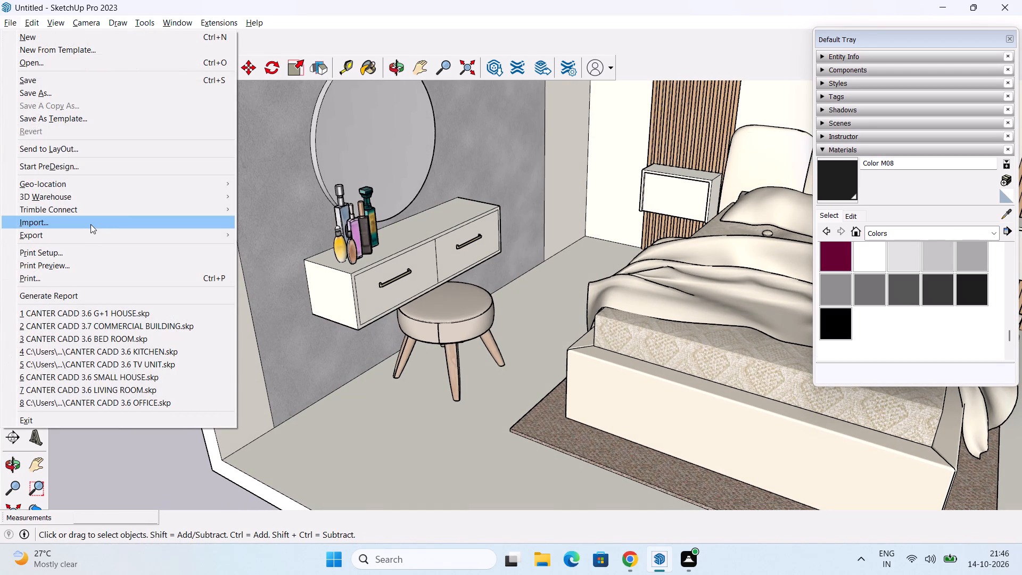
{"action": "left_click", "coordinate": [90, 223]}
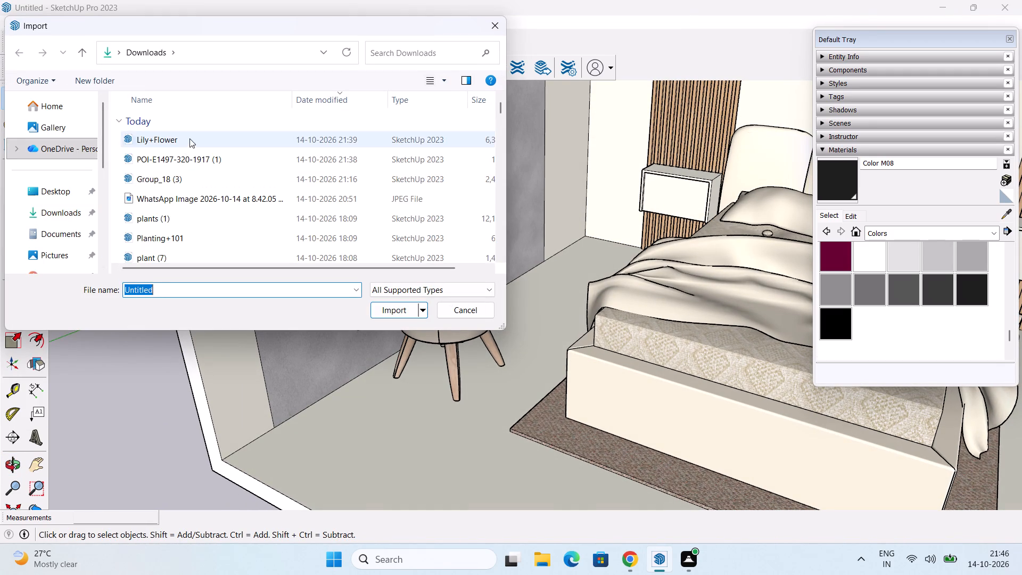
{"action": "left_click", "coordinate": [189, 138]}
{"action": "left_click", "coordinate": [389, 310]}
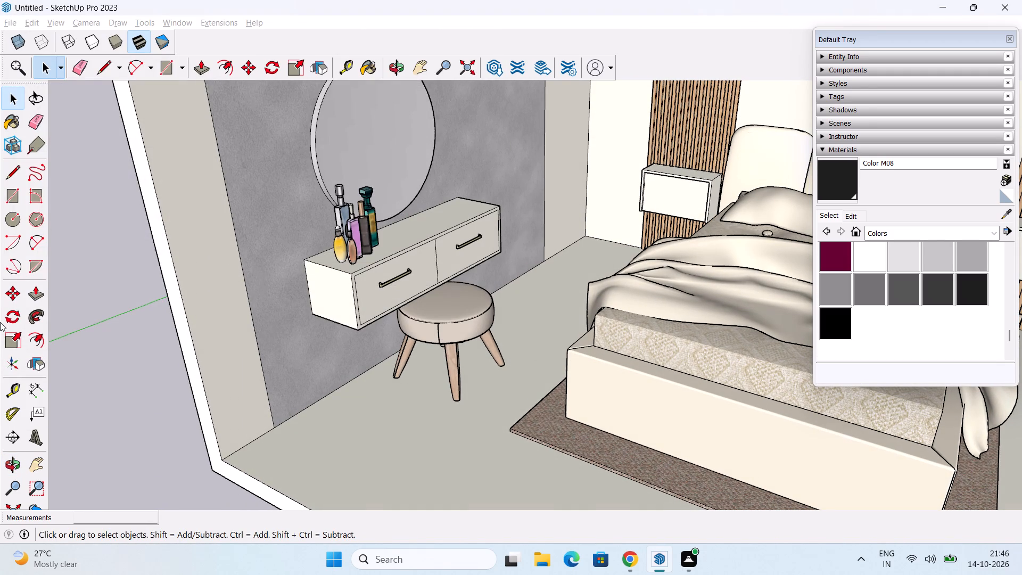
{"action": "scroll", "coordinate": [0, 318], "scroll_direction": "down", "scroll_amount": 2}
{"action": "scroll", "coordinate": [120, 419], "scroll_direction": "down", "scroll_amount": 3}
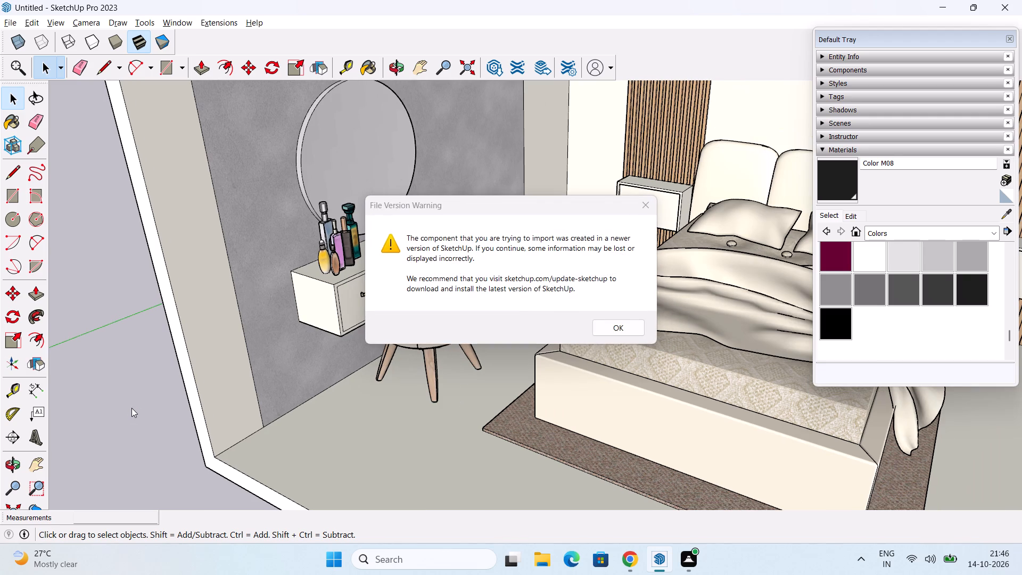
{"action": "left_click", "coordinate": [613, 329]}
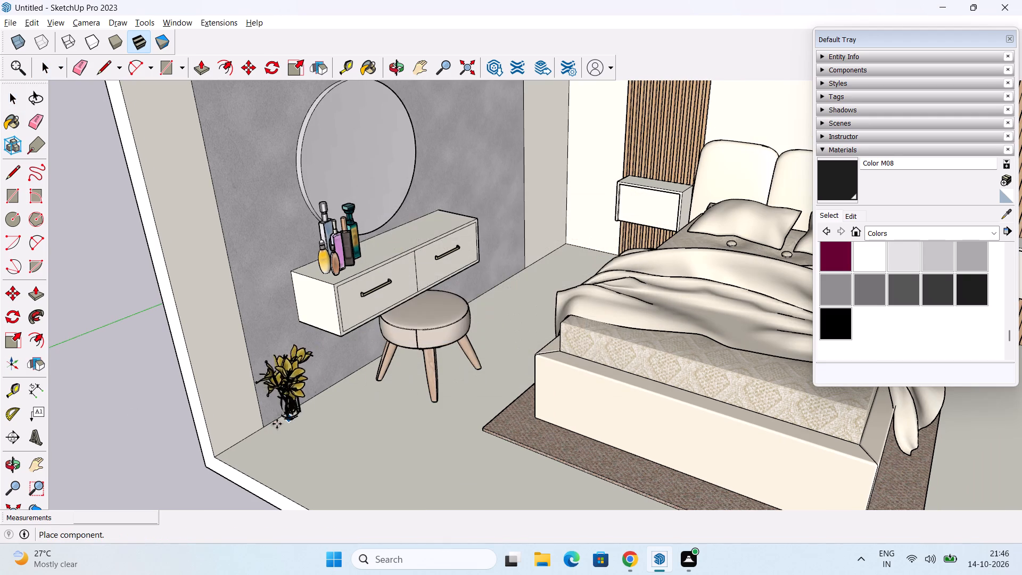
{"action": "scroll", "coordinate": [451, 264], "scroll_direction": "up", "scroll_amount": 6}
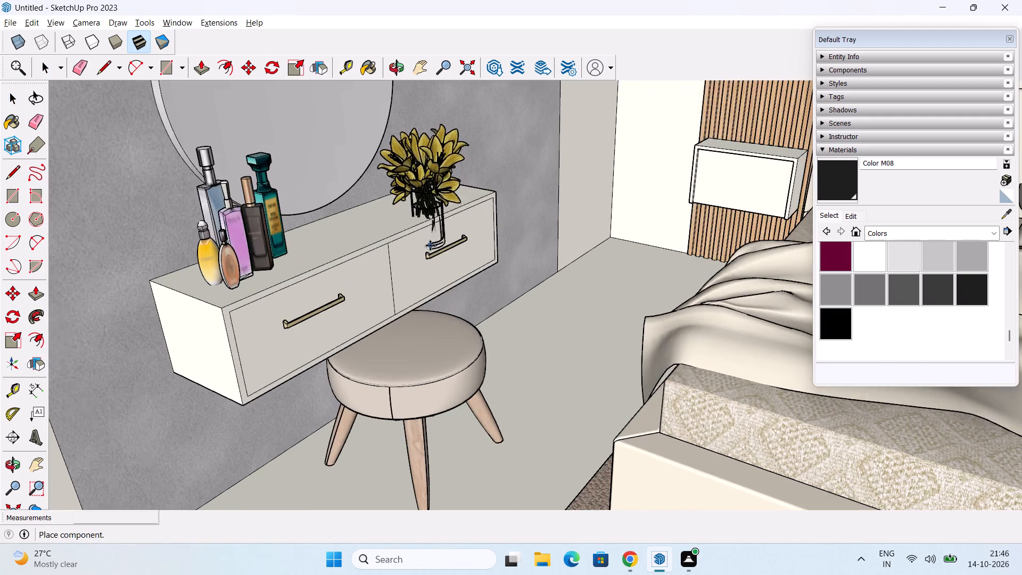
{"action": "scroll", "coordinate": [430, 245], "scroll_direction": "up", "scroll_amount": 1}
{"action": "left_click", "coordinate": [446, 194]}
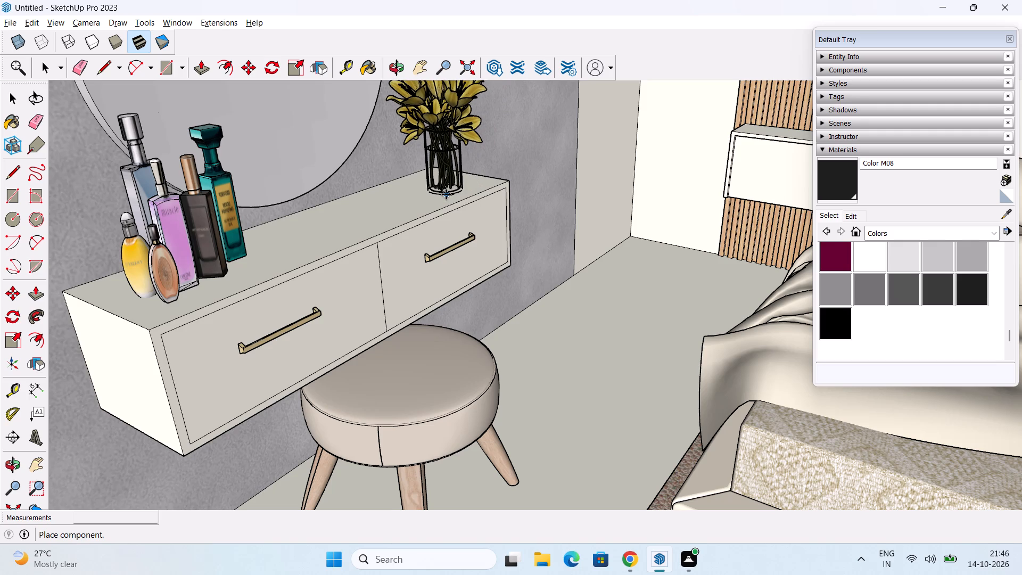
{"action": "scroll", "coordinate": [443, 241], "scroll_direction": "down", "scroll_amount": 4}
{"action": "middle_click_drag", "start_coordinate": [442, 275], "coordinate": [150, 211]}
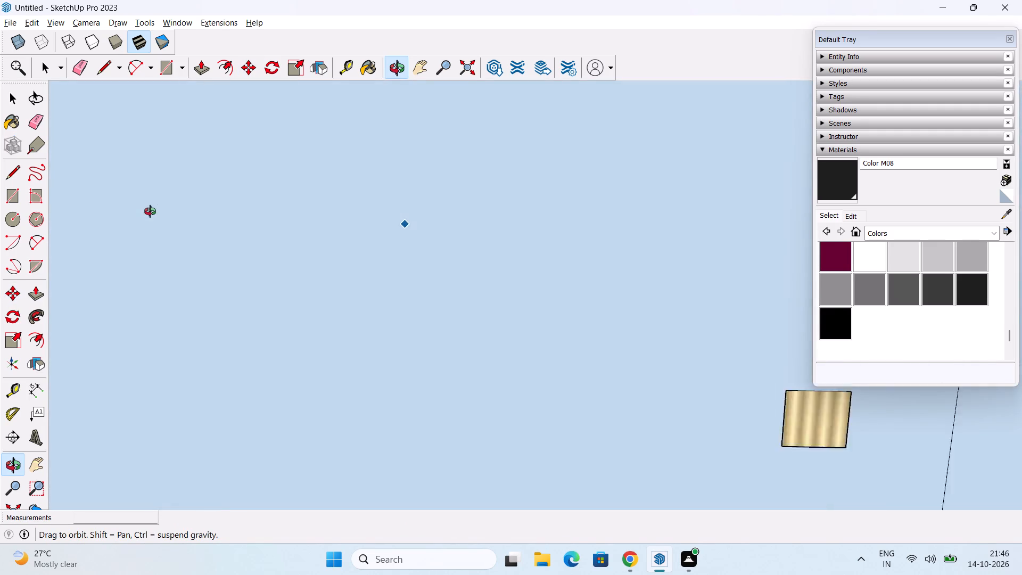
{"action": "middle_click_drag", "start_coordinate": [150, 211], "coordinate": [463, 284]}
{"action": "key", "text": "space"}
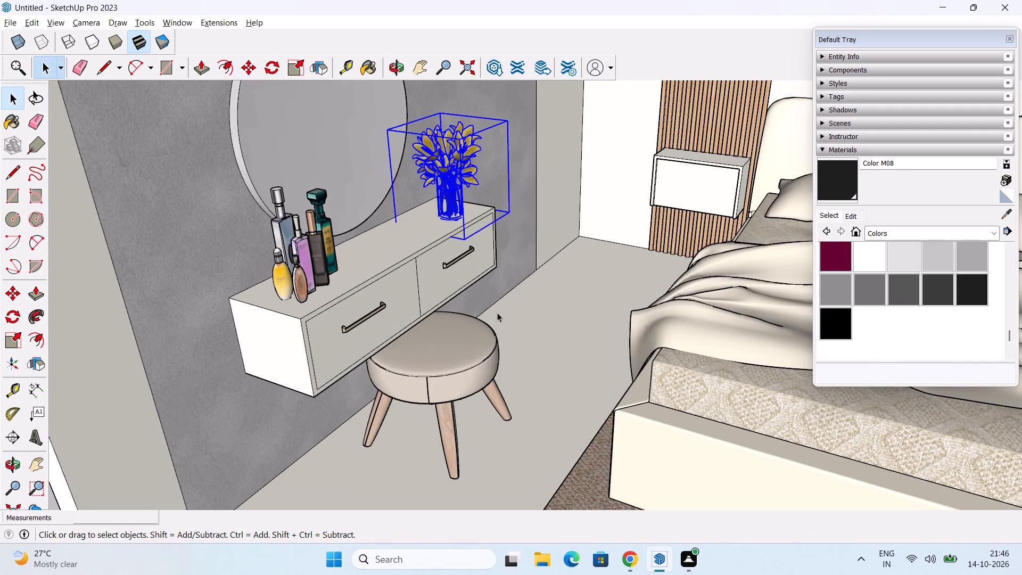
{"action": "left_click", "coordinate": [511, 318]}
Raise the lily flower vase about 2 3/16" along the blue axis from the dressing unit's top.
{"action": "scroll", "coordinate": [433, 223], "scroll_direction": "up", "scroll_amount": 8}
{"action": "middle_click_drag", "start_coordinate": [499, 229], "coordinate": [587, 232]}
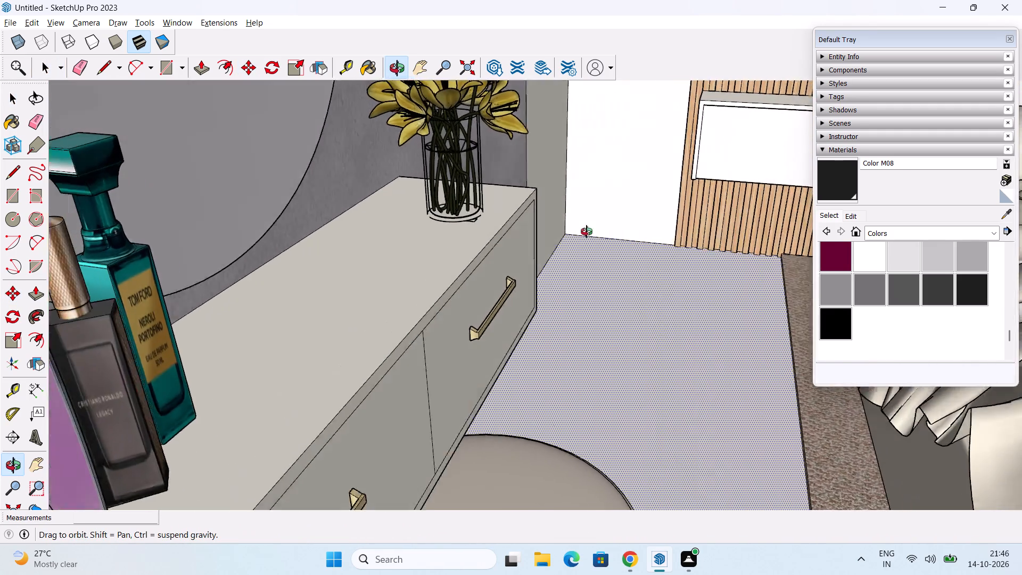
{"action": "middle_click_drag", "start_coordinate": [587, 232], "coordinate": [359, 312]}
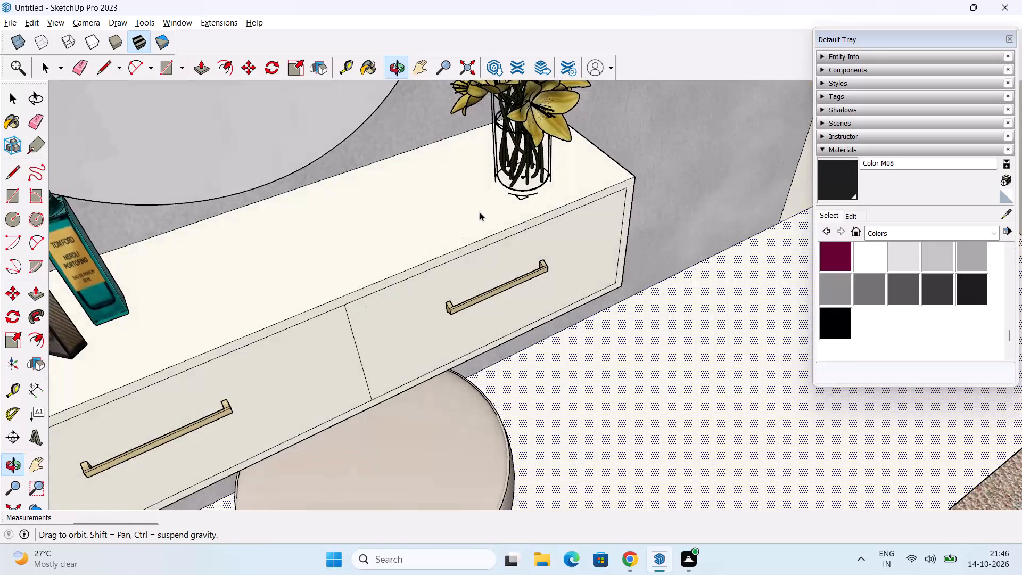
{"action": "left_click", "coordinate": [507, 187]}
{"action": "scroll", "coordinate": [545, 190], "scroll_direction": "up", "scroll_amount": 3}
{"action": "middle_click_drag", "start_coordinate": [537, 249], "coordinate": [465, 176]}
{"action": "key", "text": "m"}
{"action": "scroll", "coordinate": [513, 217], "scroll_direction": "up", "scroll_amount": 2}
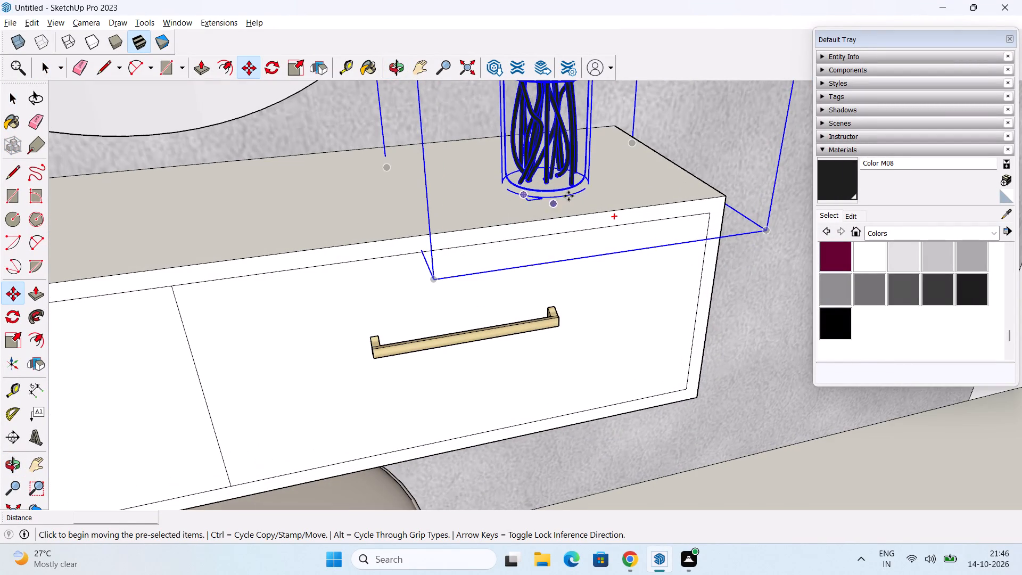
{"action": "left_click", "coordinate": [434, 285]}
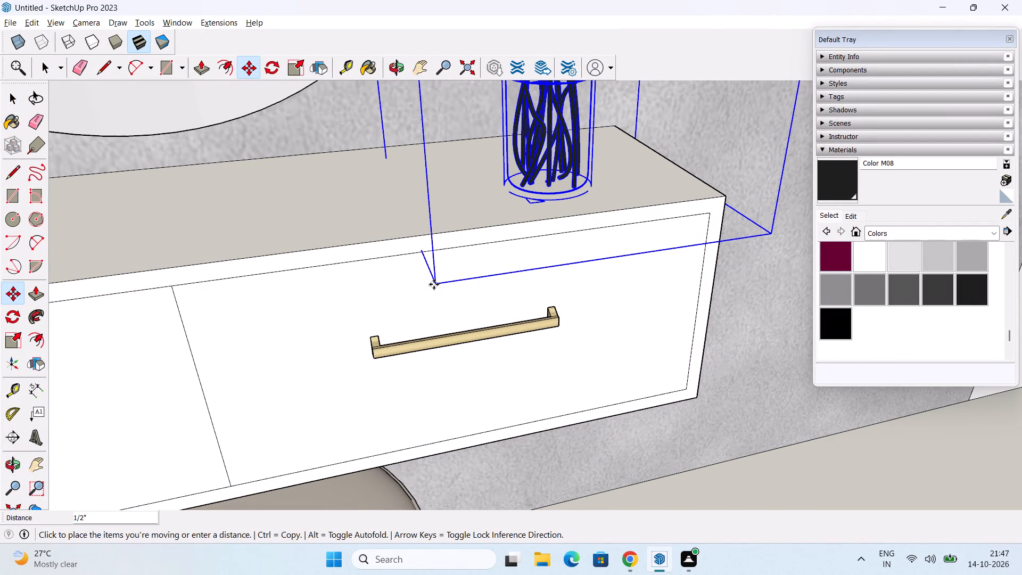
{"action": "left_click", "coordinate": [433, 242]}
Lower the flower vase about 1 5/16" so its base rests on the dressing unit's top.
{"action": "middle_click_drag", "start_coordinate": [509, 208], "coordinate": [545, 149]}
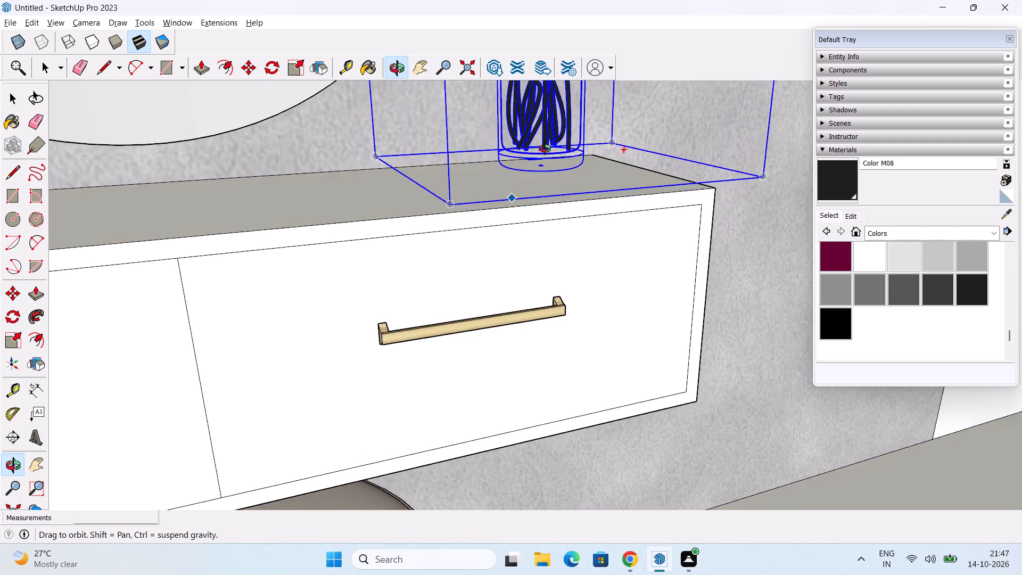
{"action": "middle_click_drag", "start_coordinate": [545, 149], "coordinate": [586, 118]}
{"action": "scroll", "coordinate": [524, 158], "scroll_direction": "up", "scroll_amount": 13}
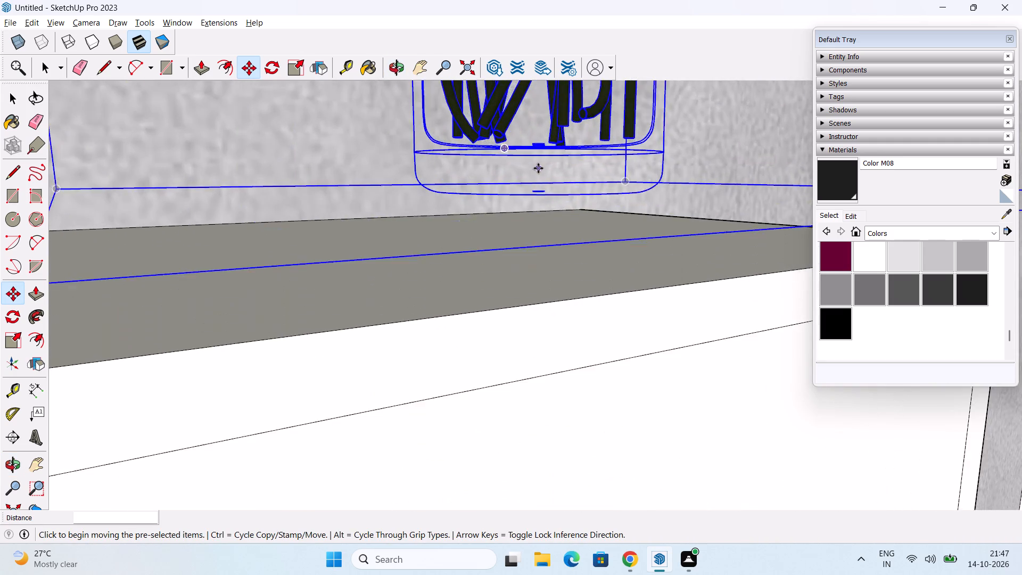
{"action": "middle_click_drag", "start_coordinate": [539, 170], "coordinate": [492, 195]}
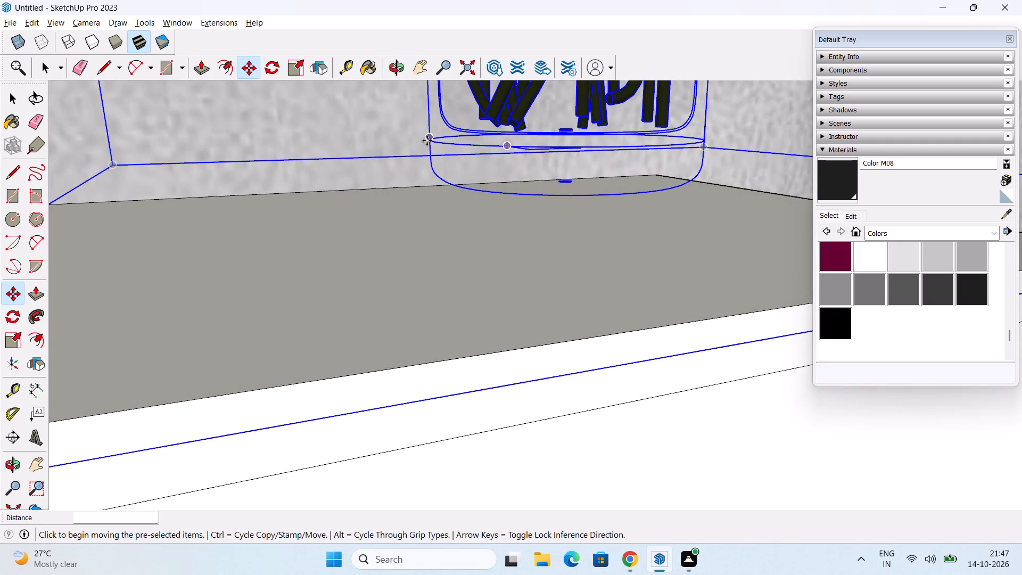
{"action": "left_click", "coordinate": [427, 141]}
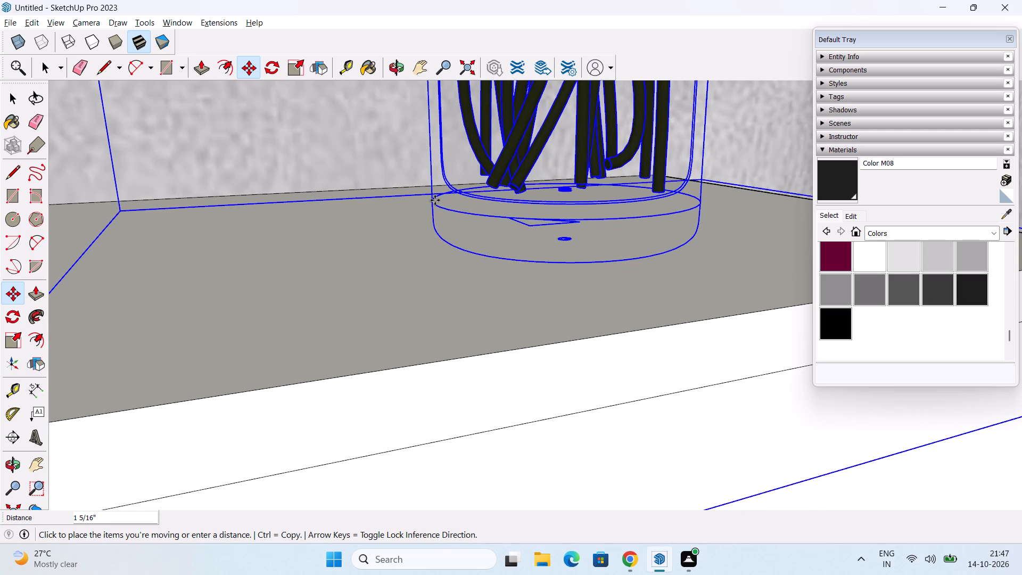
{"action": "left_click", "coordinate": [435, 200]}
{"action": "scroll", "coordinate": [456, 228], "scroll_direction": "down", "scroll_amount": 2}
{"action": "middle_click_drag", "start_coordinate": [472, 258], "coordinate": [470, 231]}
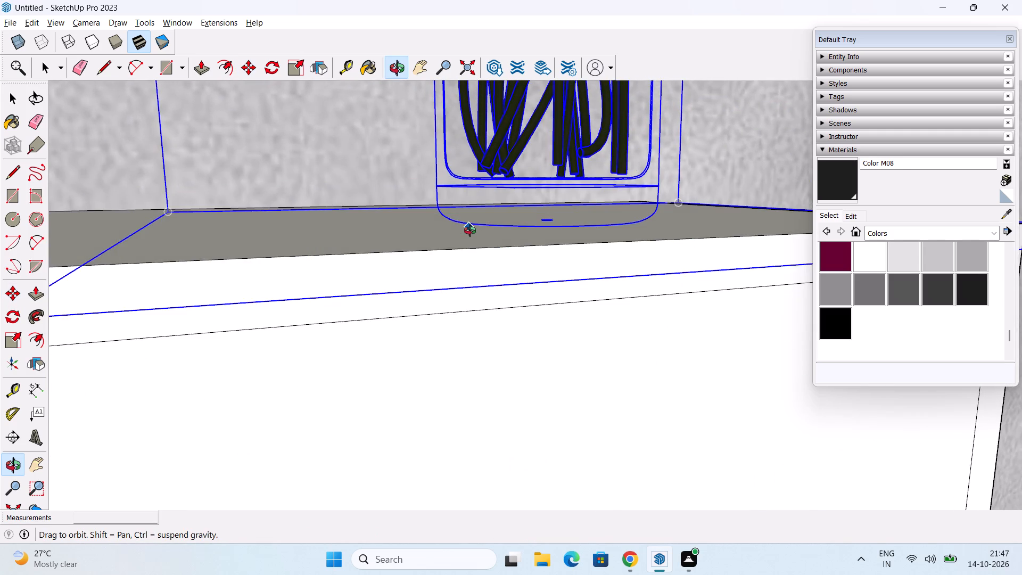
{"action": "middle_click_drag", "start_coordinate": [470, 231], "coordinate": [208, 228]}
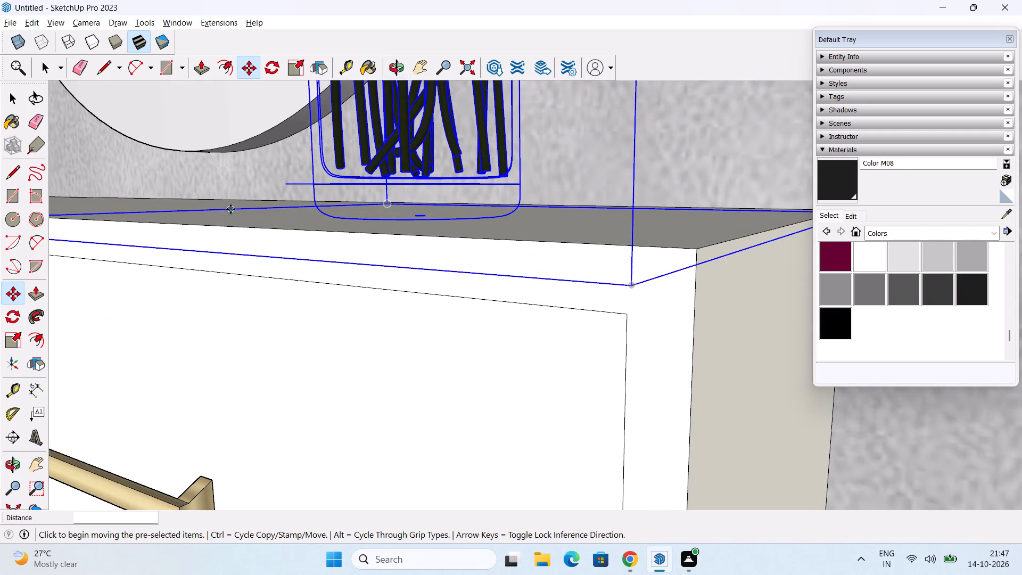
{"action": "middle_click_drag", "start_coordinate": [231, 209], "coordinate": [237, 208]}
{"action": "scroll", "coordinate": [324, 219], "scroll_direction": "up", "scroll_amount": 3}
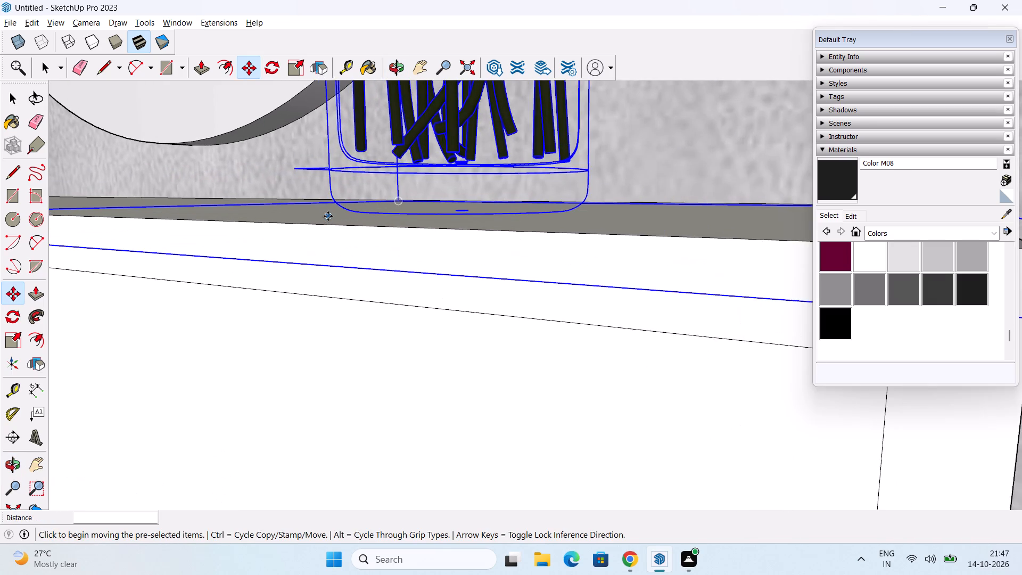
{"action": "scroll", "coordinate": [328, 216], "scroll_direction": "down", "scroll_amount": 20}
{"action": "key", "text": "space"}
{"action": "left_click", "coordinate": [616, 316]}
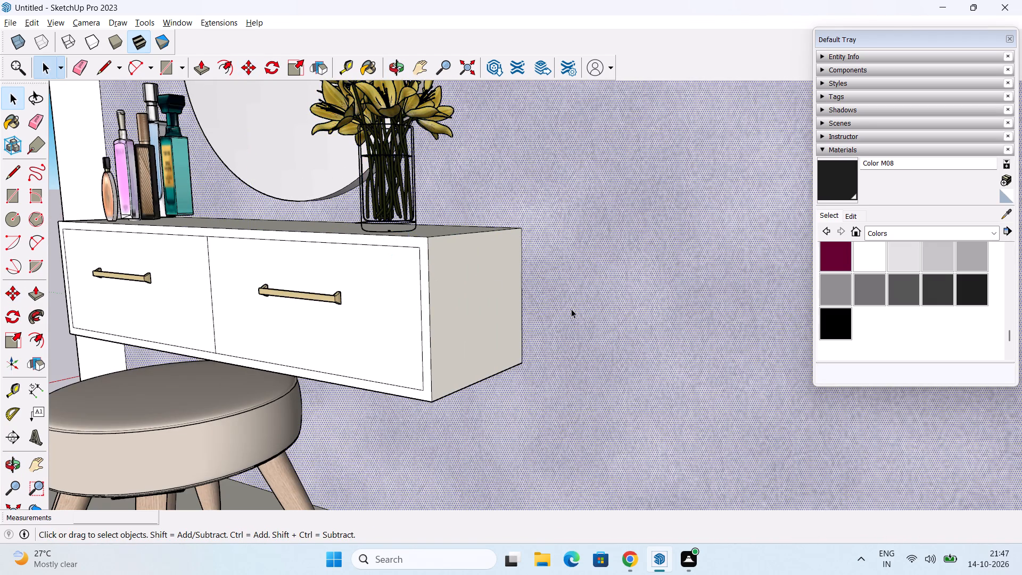
Examine the dressing unit and then the whole bedroom, including the bed, wall panels and wardrobe, from several angles.
{"action": "scroll", "coordinate": [401, 277], "scroll_direction": "down", "scroll_amount": 3}
{"action": "middle_click_drag", "start_coordinate": [388, 280], "coordinate": [559, 280]}
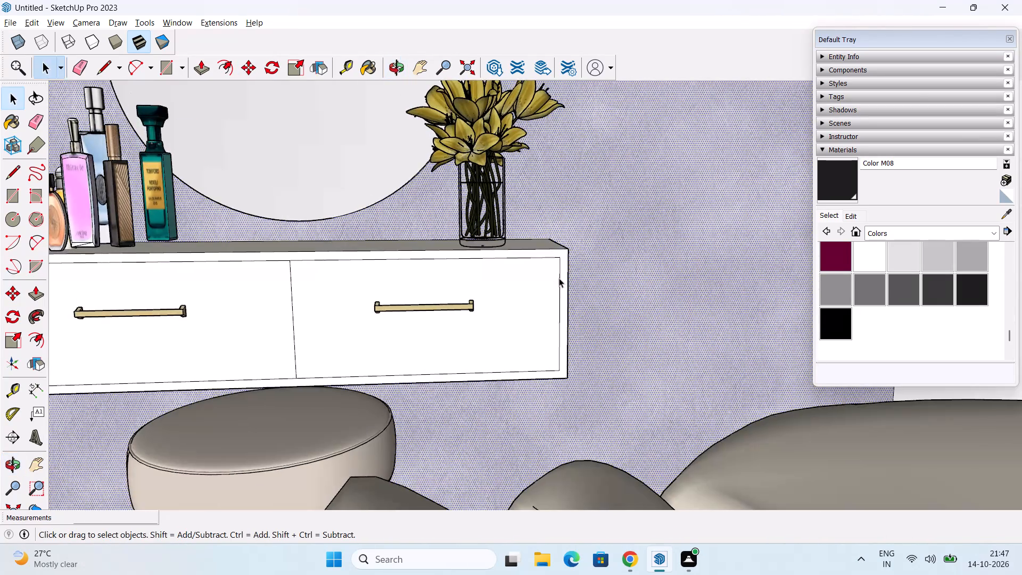
{"action": "scroll", "coordinate": [559, 278], "scroll_direction": "down", "scroll_amount": 5}
{"action": "middle_click_drag", "start_coordinate": [526, 298], "coordinate": [590, 357]}
{"action": "scroll", "coordinate": [383, 335], "scroll_direction": "down", "scroll_amount": 5}
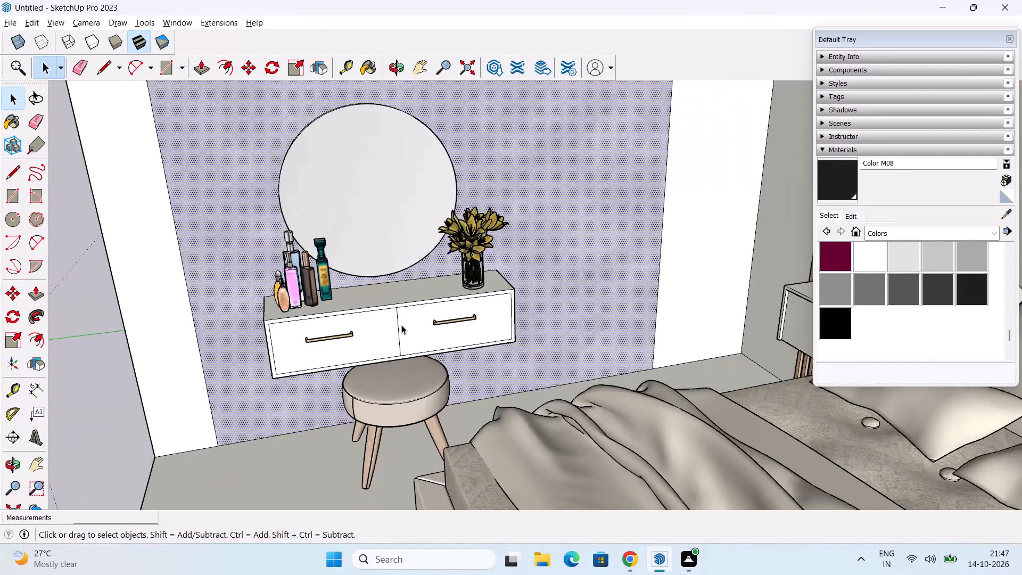
{"action": "scroll", "coordinate": [401, 325], "scroll_direction": "down", "scroll_amount": 1}
{"action": "left_click", "coordinate": [467, 68]}
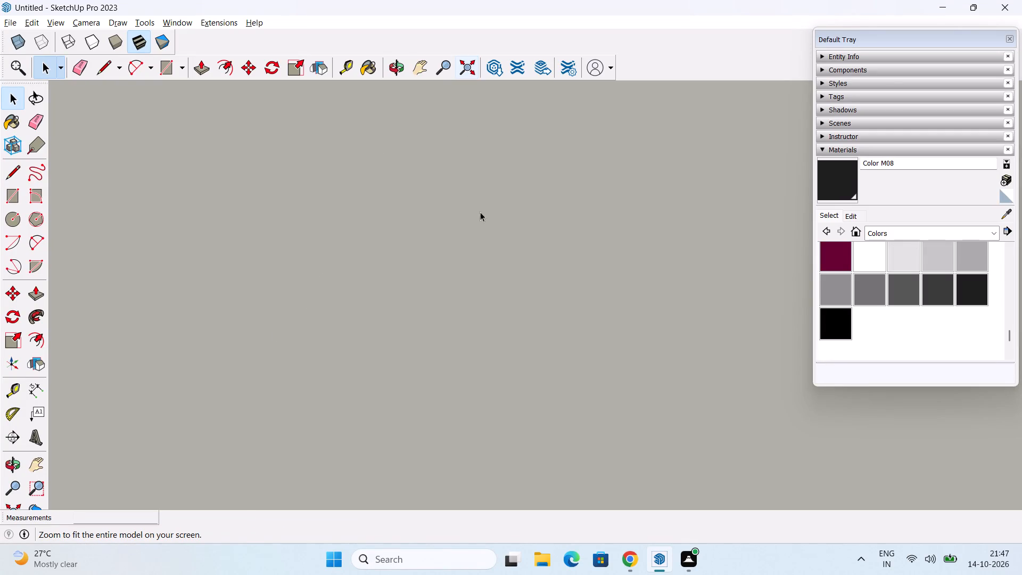
{"action": "middle_click_drag", "start_coordinate": [481, 239], "coordinate": [826, 306]}
{"action": "middle_click_drag", "start_coordinate": [683, 338], "coordinate": [744, 310]}
{"action": "middle_click_drag", "start_coordinate": [726, 325], "coordinate": [602, 324], "text": "shift"}
{"action": "middle_click_drag", "start_coordinate": [457, 355], "coordinate": [472, 376]}
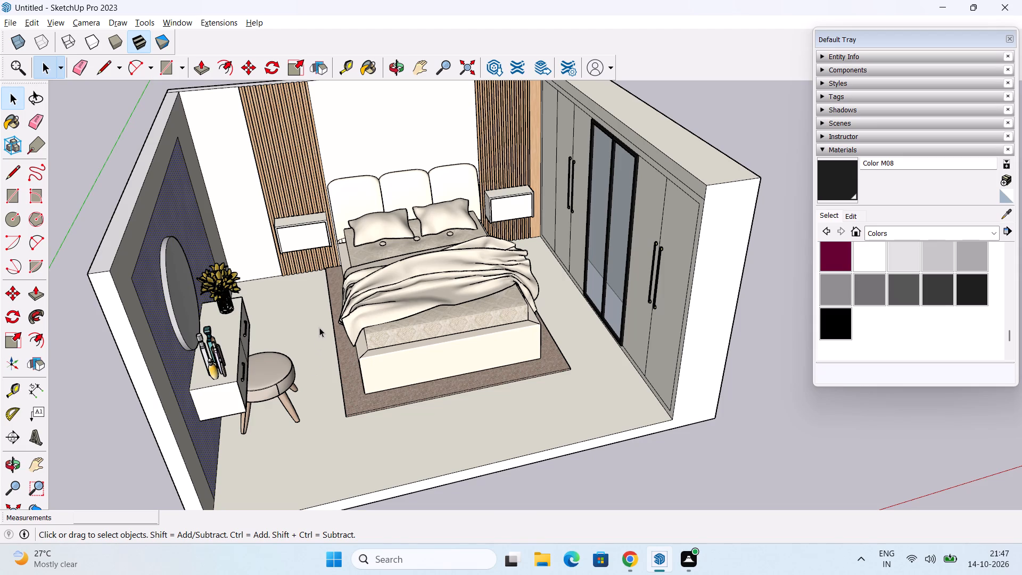
{"action": "middle_click_drag", "start_coordinate": [289, 339], "coordinate": [219, 350]}
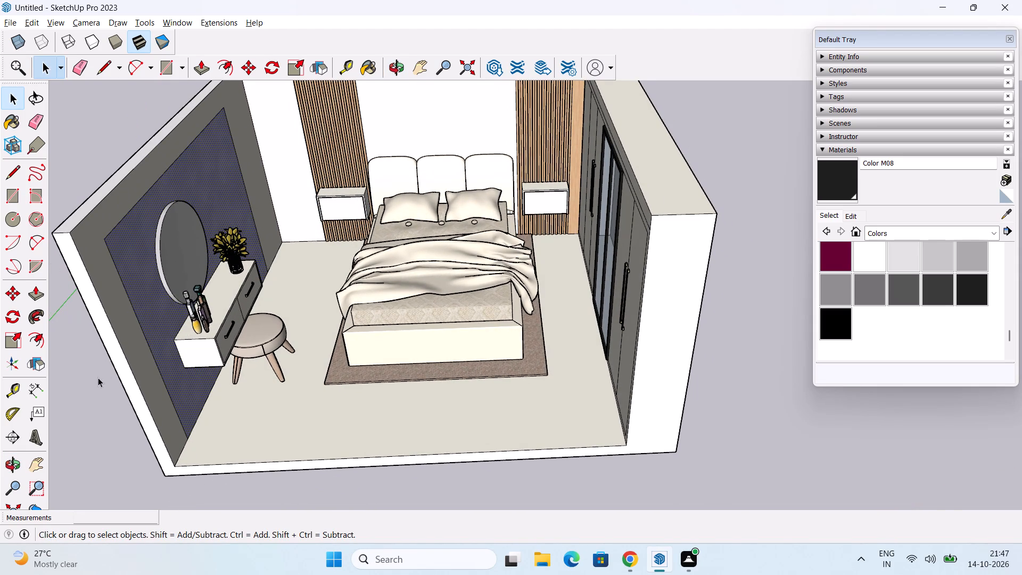
{"action": "left_click", "coordinate": [97, 379]}
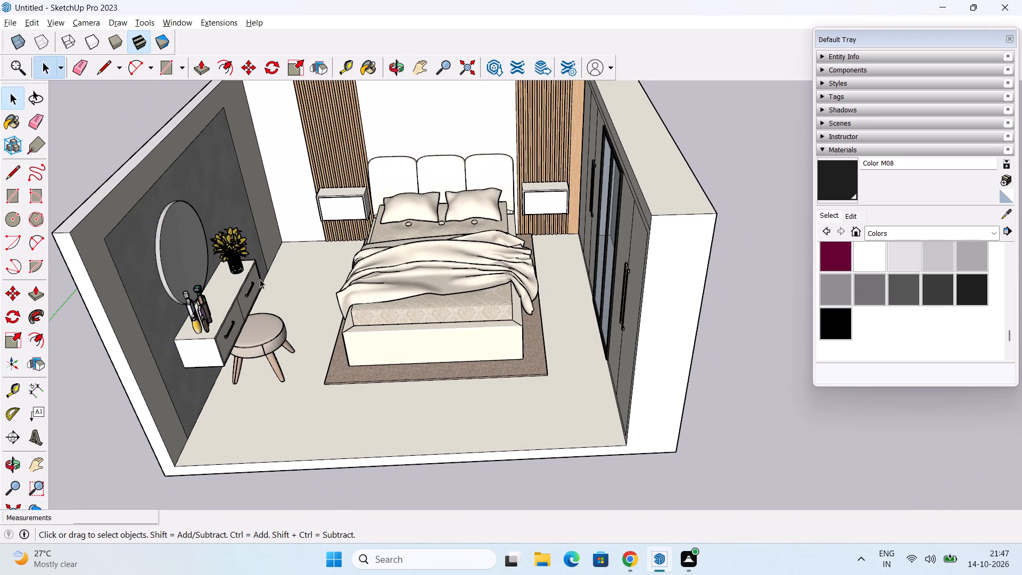
{"action": "middle_click_drag", "start_coordinate": [261, 278], "coordinate": [432, 288]}
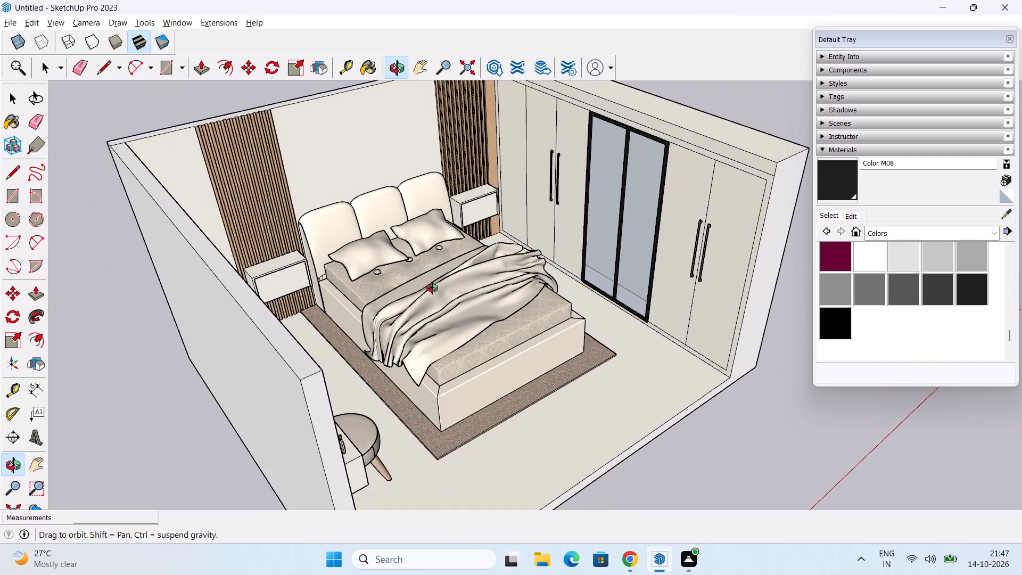
{"action": "middle_click_drag", "start_coordinate": [432, 288], "coordinate": [386, 284]}
Extend the rug's long edge on the dressing unit side outward about 1' 3 3/4" with Push/Pull.
{"action": "scroll", "coordinate": [303, 292], "scroll_direction": "up", "scroll_amount": 3}
{"action": "middle_click_drag", "start_coordinate": [356, 368], "coordinate": [375, 334]}
{"action": "scroll", "coordinate": [352, 413], "scroll_direction": "up", "scroll_amount": 2}
{"action": "key", "text": "p"}
{"action": "scroll", "coordinate": [405, 410], "scroll_direction": "up", "scroll_amount": 6}
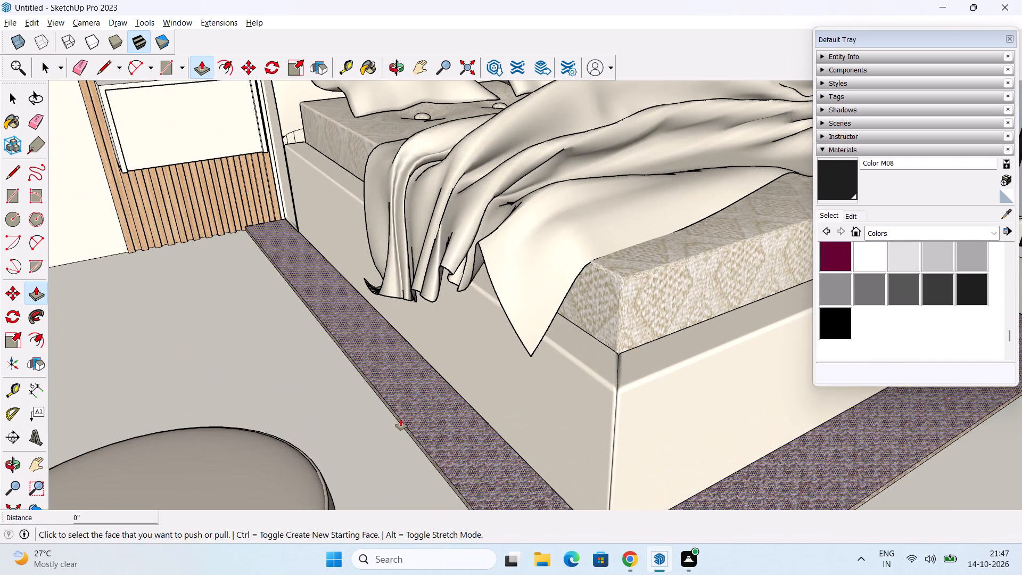
{"action": "scroll", "coordinate": [400, 425], "scroll_direction": "up", "scroll_amount": 2}
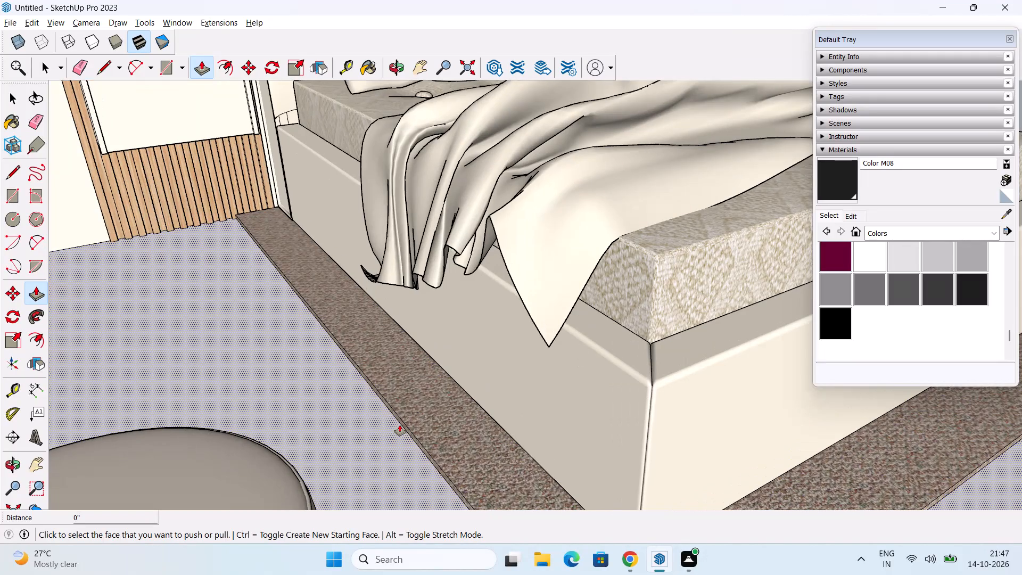
{"action": "left_click", "coordinate": [402, 424]}
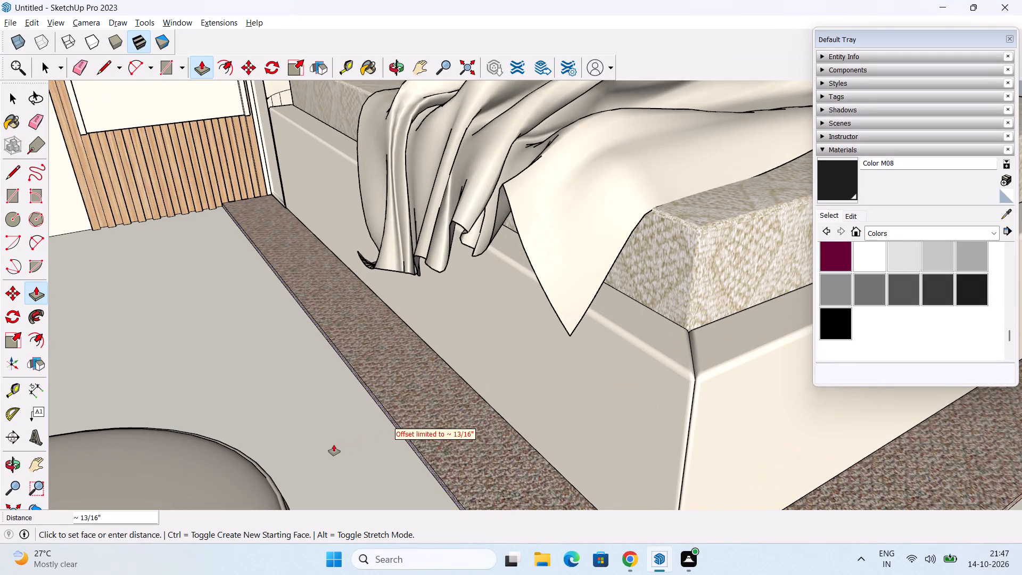
{"action": "left_click", "coordinate": [334, 445]}
{"action": "scroll", "coordinate": [382, 426], "scroll_direction": "up", "scroll_amount": 2}
{"action": "left_click", "coordinate": [396, 419]}
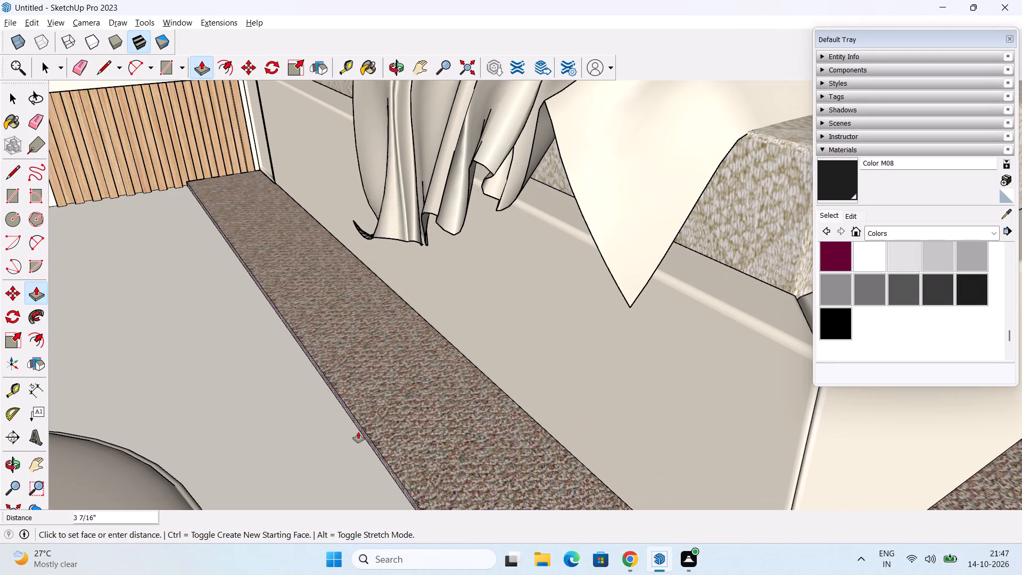
{"action": "left_click", "coordinate": [232, 479]}
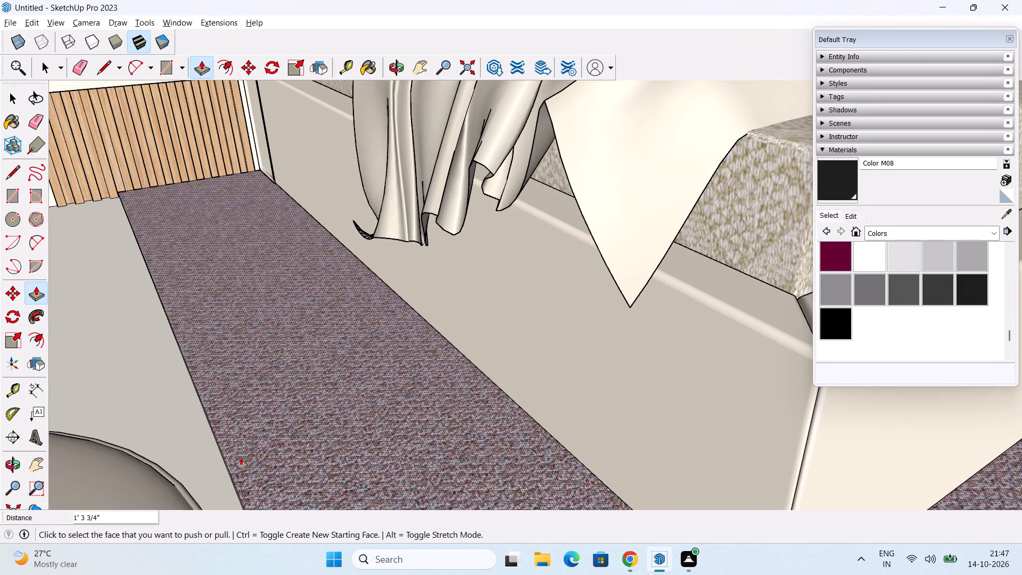
{"action": "scroll", "coordinate": [263, 429], "scroll_direction": "down", "scroll_amount": 8}
{"action": "scroll", "coordinate": [304, 374], "scroll_direction": "down", "scroll_amount": 3}
Extend the rug's edge at the foot of the bed outward by about 1' 3/16" and a further 8 7/16".
{"action": "middle_click_drag", "start_coordinate": [347, 428], "coordinate": [314, 469]}
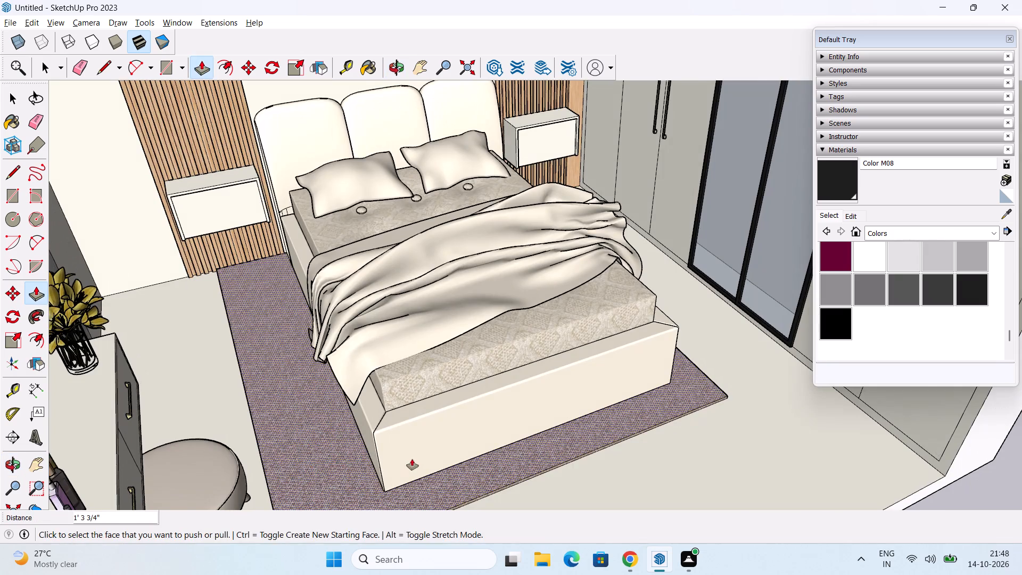
{"action": "middle_click_drag", "start_coordinate": [413, 458], "coordinate": [392, 313], "text": "shift"}
{"action": "middle_click_drag", "start_coordinate": [425, 395], "coordinate": [401, 412]}
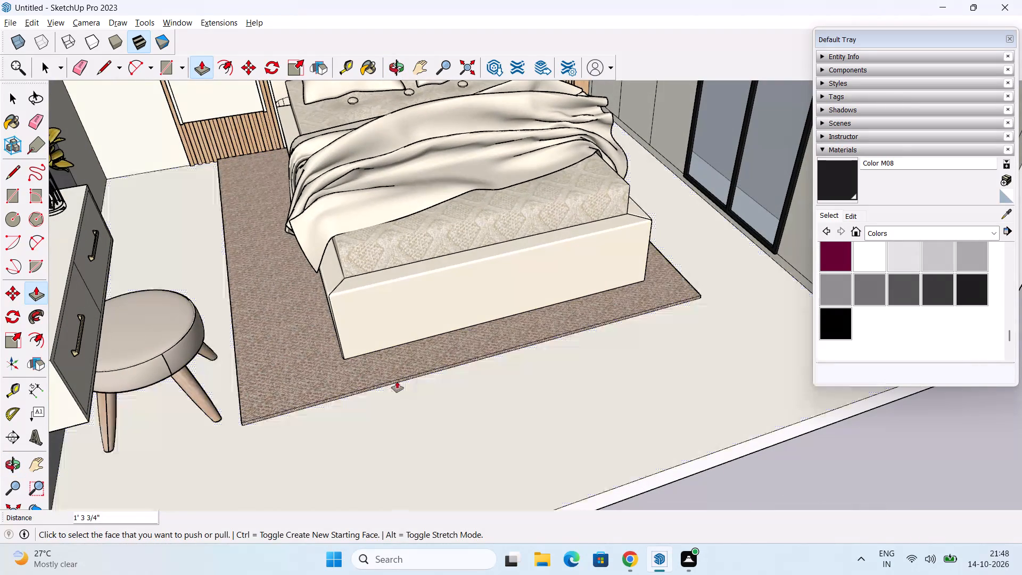
{"action": "left_click", "coordinate": [397, 381]}
{"action": "left_click", "coordinate": [407, 415]}
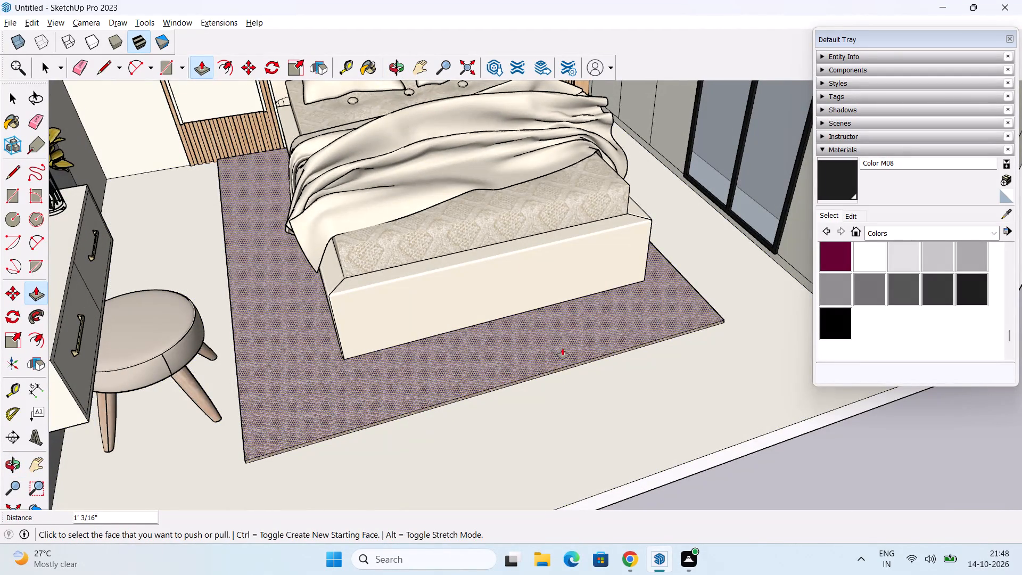
{"action": "middle_click_drag", "start_coordinate": [558, 347], "coordinate": [374, 427]}
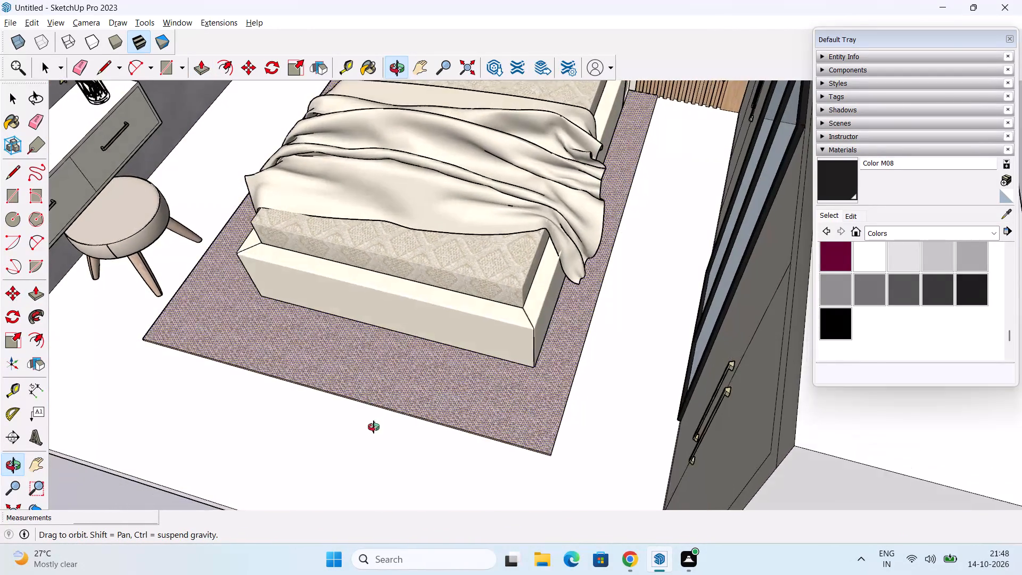
{"action": "middle_click_drag", "start_coordinate": [374, 427], "coordinate": [397, 398]}
{"action": "scroll", "coordinate": [385, 402], "scroll_direction": "up", "scroll_amount": 3}
{"action": "left_click", "coordinate": [389, 389]}
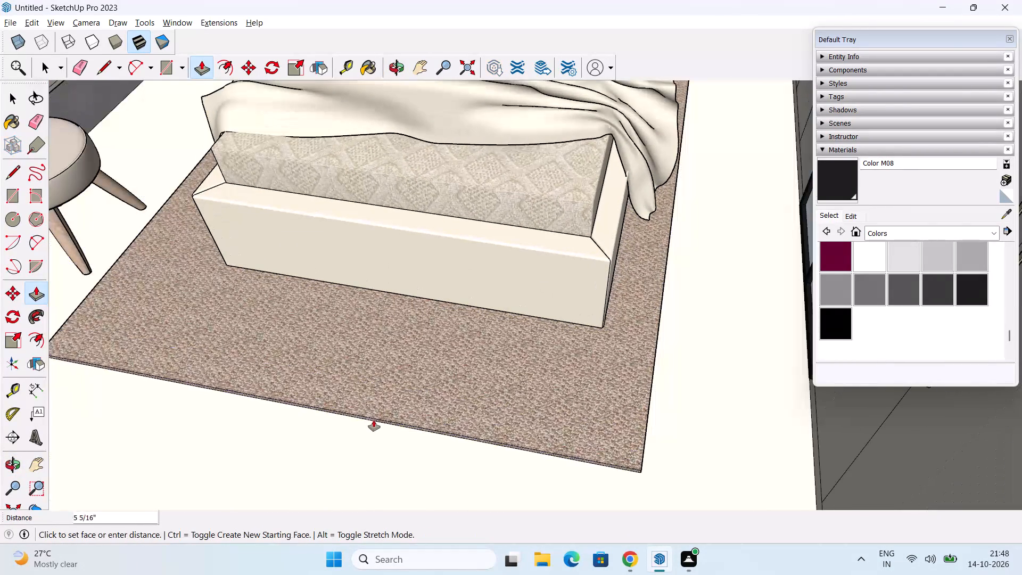
{"action": "left_click", "coordinate": [371, 422]}
Extend the rug's long edge on the wardrobe side outward about 1' 3/4".
{"action": "middle_click_drag", "start_coordinate": [540, 368], "coordinate": [484, 377]}
{"action": "scroll", "coordinate": [616, 400], "scroll_direction": "up", "scroll_amount": 5}
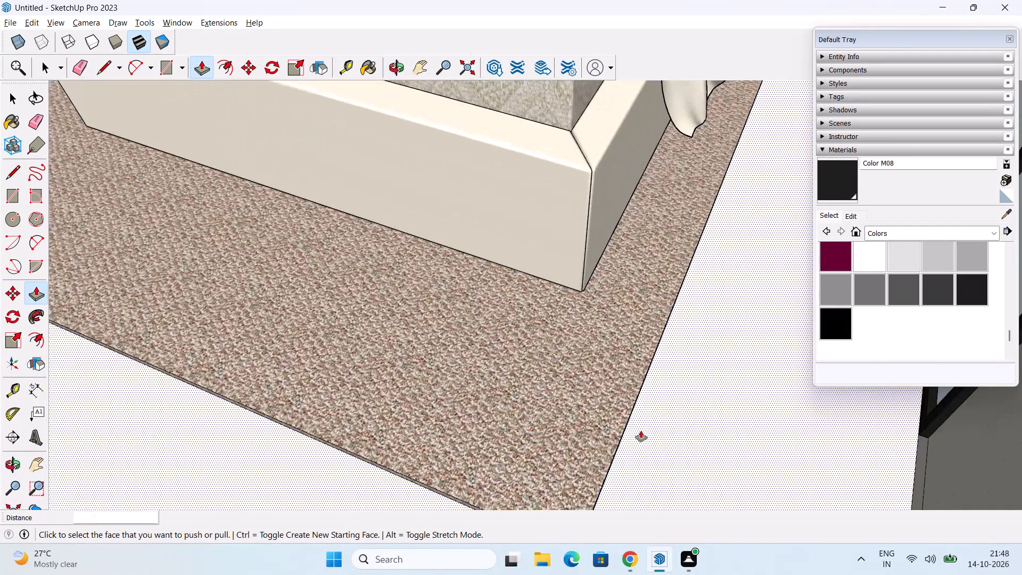
{"action": "middle_click_drag", "start_coordinate": [639, 431], "coordinate": [595, 398]}
{"action": "scroll", "coordinate": [626, 418], "scroll_direction": "up", "scroll_amount": 4}
{"action": "middle_click_drag", "start_coordinate": [616, 417], "coordinate": [579, 364]}
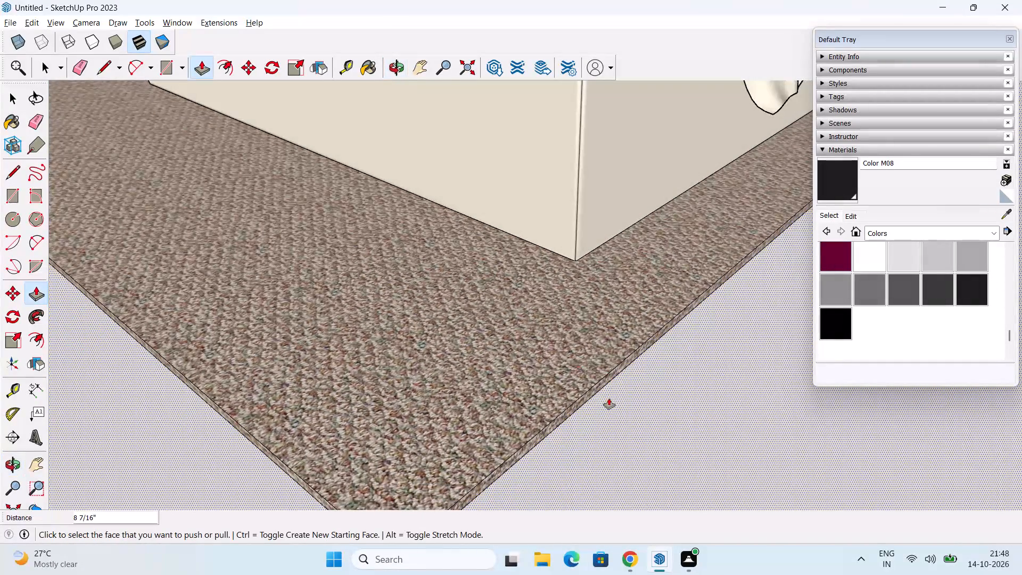
{"action": "left_click", "coordinate": [575, 408]}
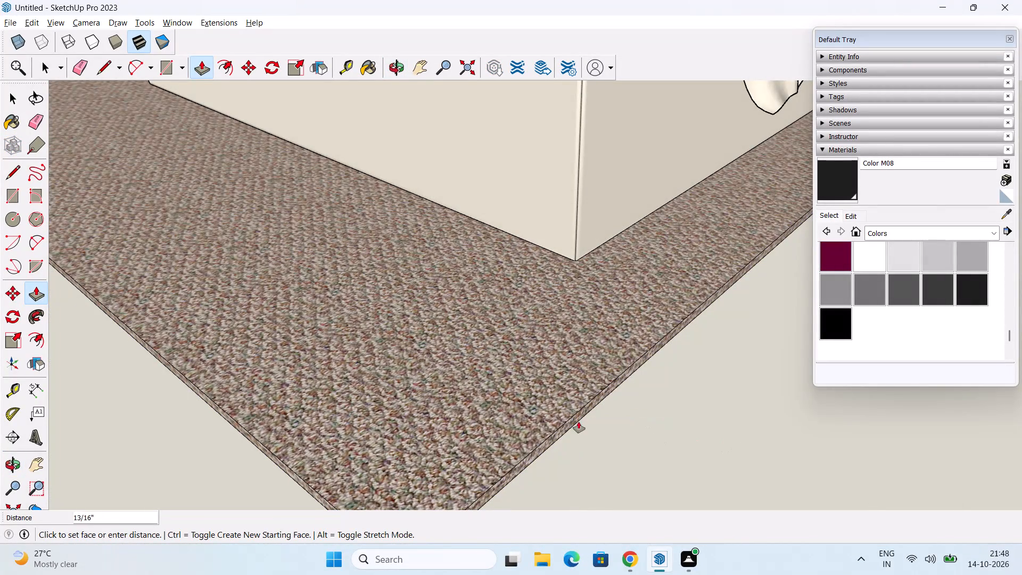
{"action": "left_click", "coordinate": [634, 459]}
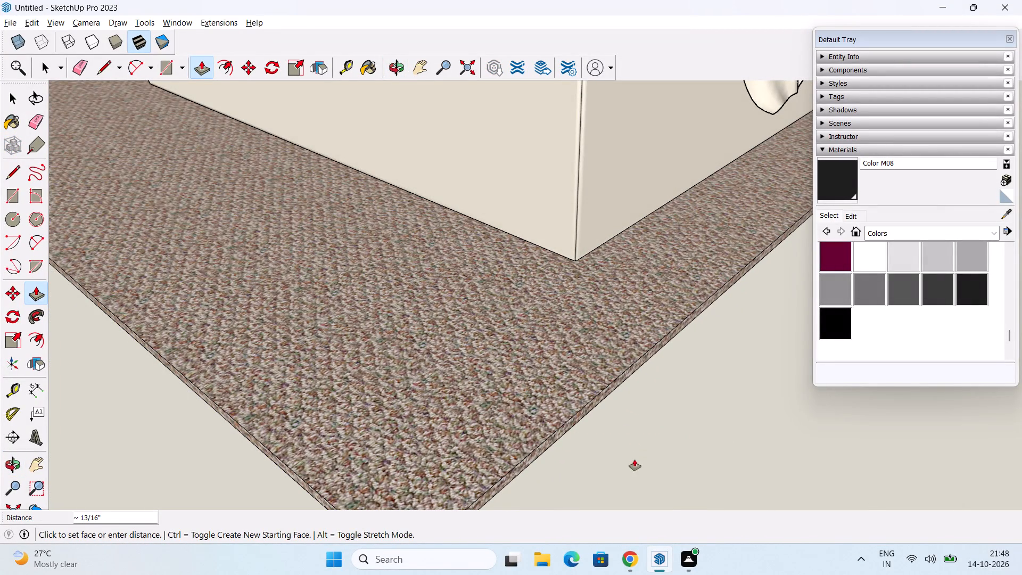
{"action": "left_click", "coordinate": [555, 439]}
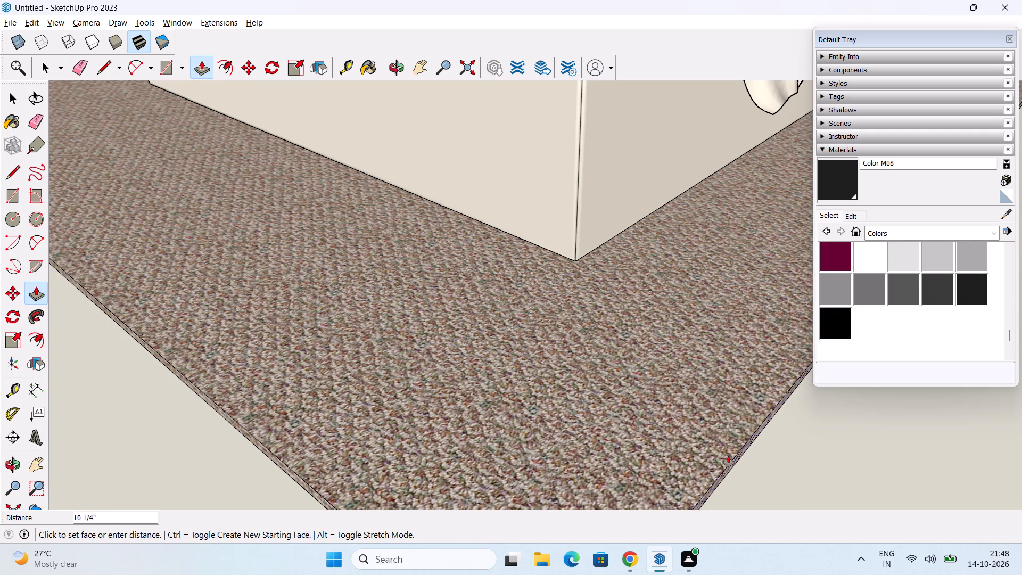
{"action": "left_click", "coordinate": [756, 462]}
{"action": "scroll", "coordinate": [762, 455], "scroll_direction": "down", "scroll_amount": 4}
{"action": "scroll", "coordinate": [765, 446], "scroll_direction": "up", "scroll_amount": 1}
{"action": "scroll", "coordinate": [766, 444], "scroll_direction": "down", "scroll_amount": 7}
Examine the enlarged rug around the bed and the whole bedroom layout from several angles.
{"action": "middle_click_drag", "start_coordinate": [769, 459], "coordinate": [788, 464]}
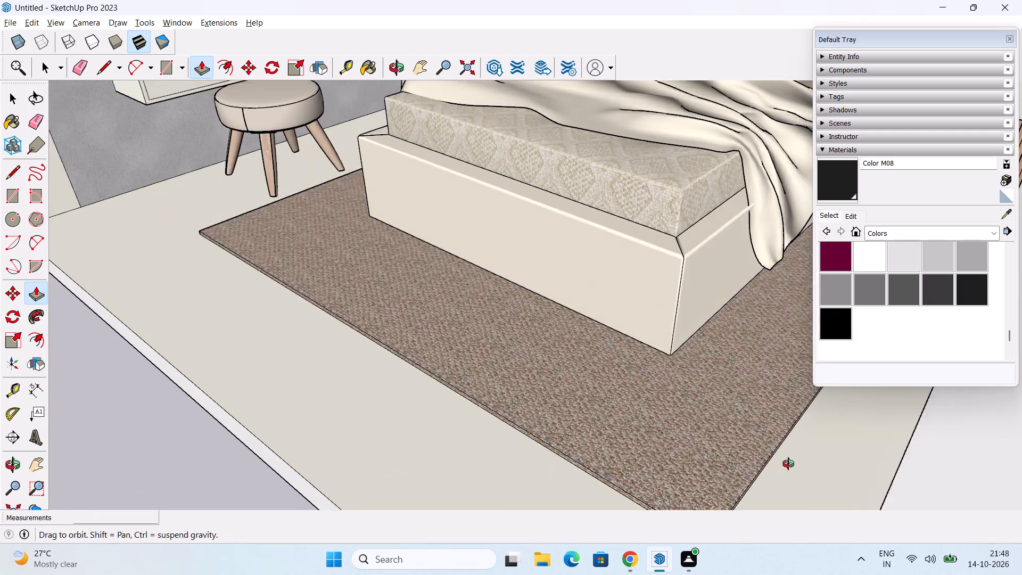
{"action": "middle_click_drag", "start_coordinate": [788, 464], "coordinate": [846, 467]}
{"action": "scroll", "coordinate": [846, 467], "scroll_direction": "down", "scroll_amount": 2}
{"action": "middle_click_drag", "start_coordinate": [835, 465], "coordinate": [696, 499], "text": "shift"}
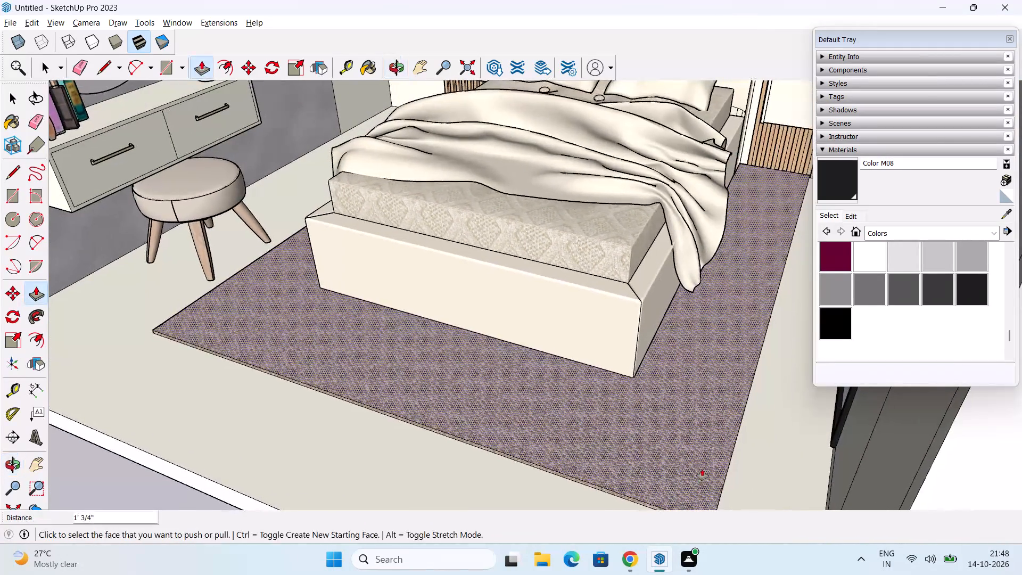
{"action": "scroll", "coordinate": [702, 469], "scroll_direction": "down", "scroll_amount": 5}
{"action": "middle_click_drag", "start_coordinate": [708, 462], "coordinate": [814, 490]}
{"action": "scroll", "coordinate": [698, 435], "scroll_direction": "down", "scroll_amount": 3}
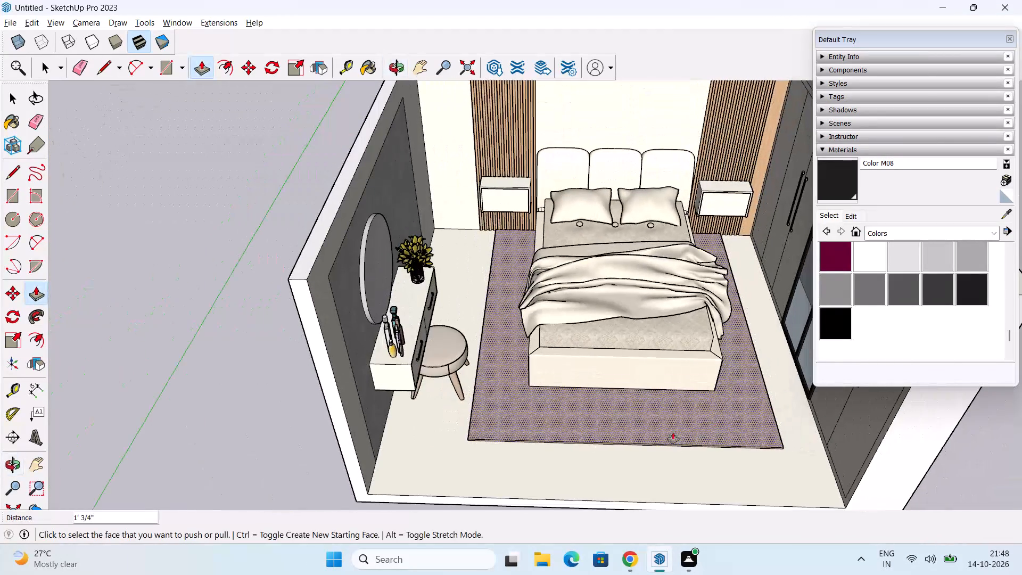
{"action": "key", "text": "space"}
{"action": "left_click", "coordinate": [232, 371]}
{"action": "middle_click_drag", "start_coordinate": [550, 388], "coordinate": [549, 376]}
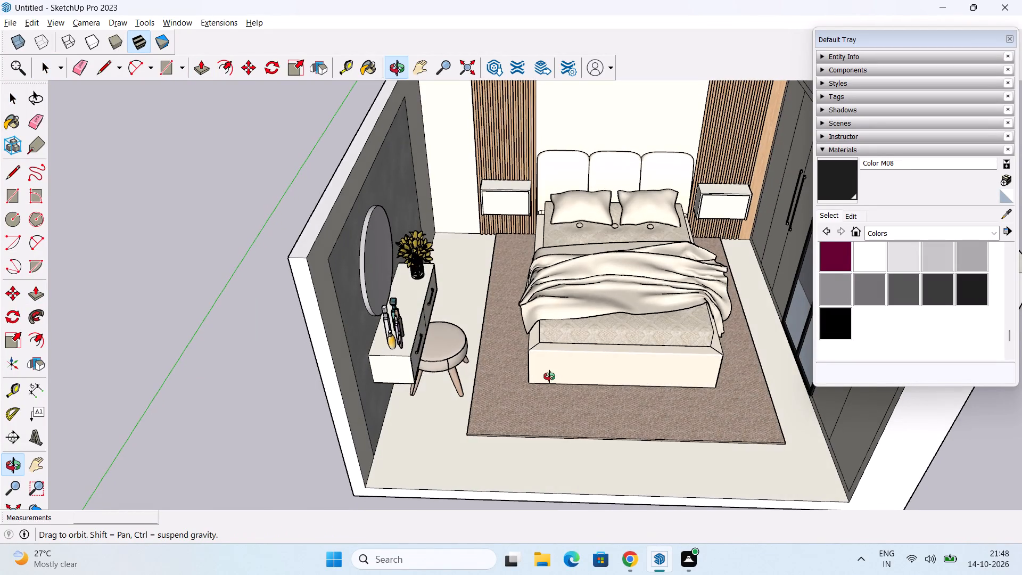
{"action": "middle_click_drag", "start_coordinate": [549, 376], "coordinate": [548, 405]}
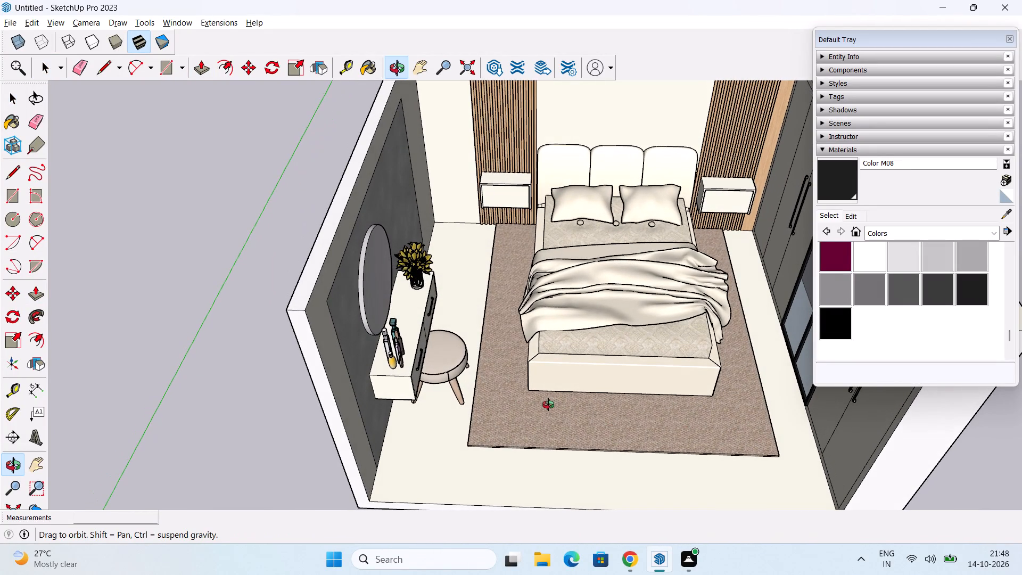
{"action": "middle_click_drag", "start_coordinate": [548, 405], "coordinate": [563, 413]}
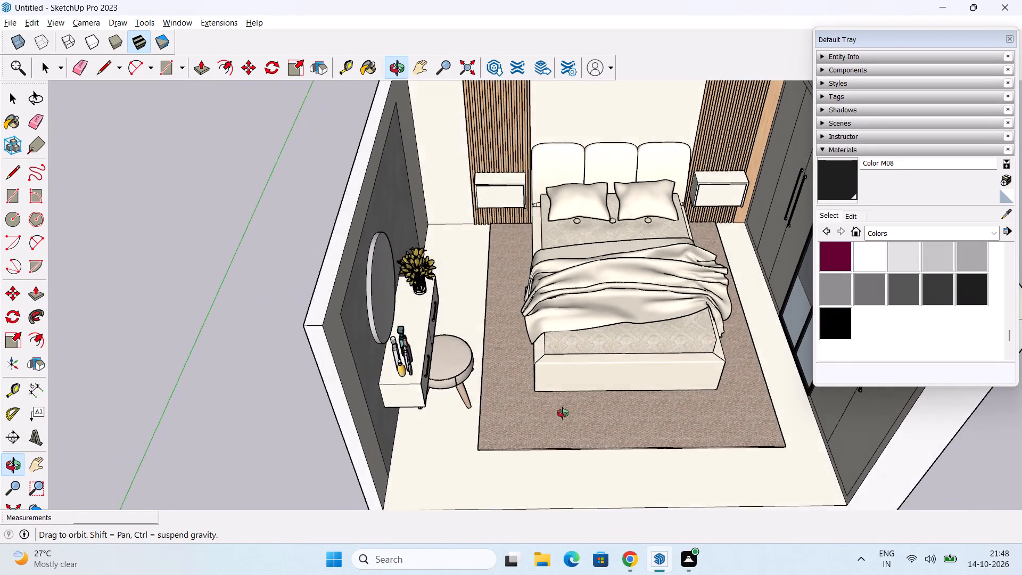
{"action": "middle_click_drag", "start_coordinate": [563, 413], "coordinate": [563, 414]}
{"action": "scroll", "coordinate": [566, 377], "scroll_direction": "down", "scroll_amount": 2}
{"action": "middle_click_drag", "start_coordinate": [568, 384], "coordinate": [482, 343]}
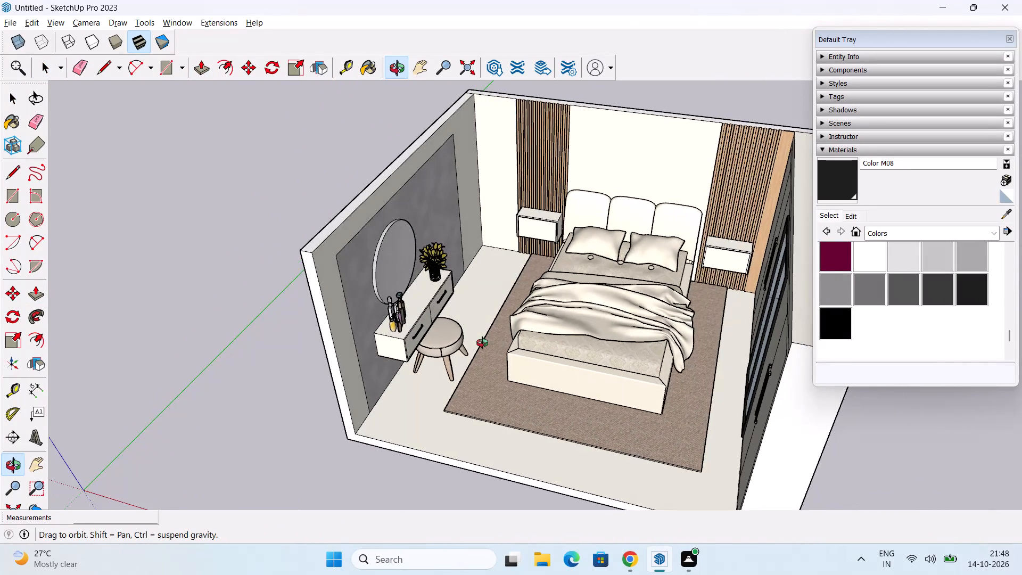
{"action": "middle_click_drag", "start_coordinate": [482, 343], "coordinate": [592, 356]}
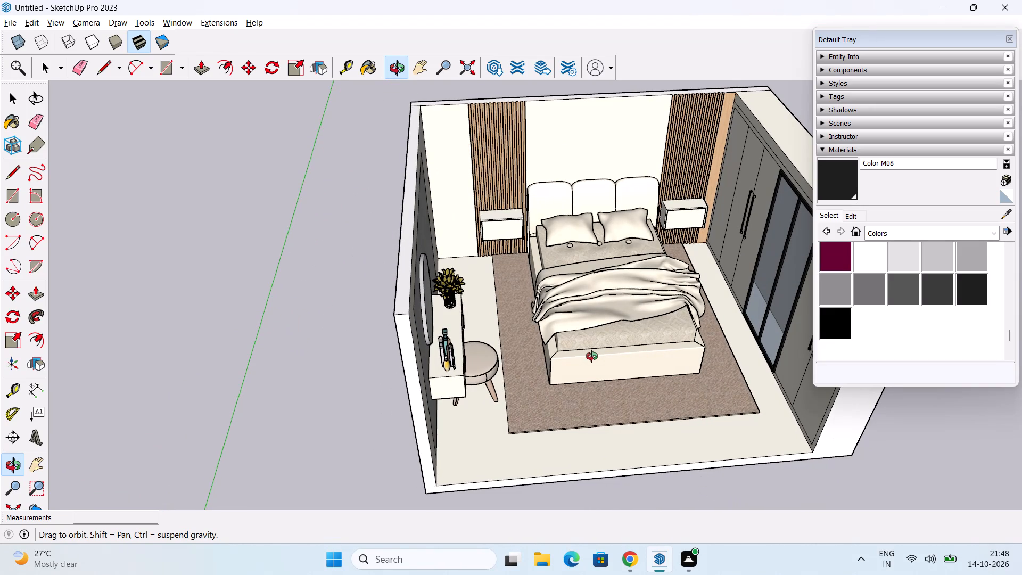
{"action": "middle_click_drag", "start_coordinate": [592, 356], "coordinate": [558, 327]}
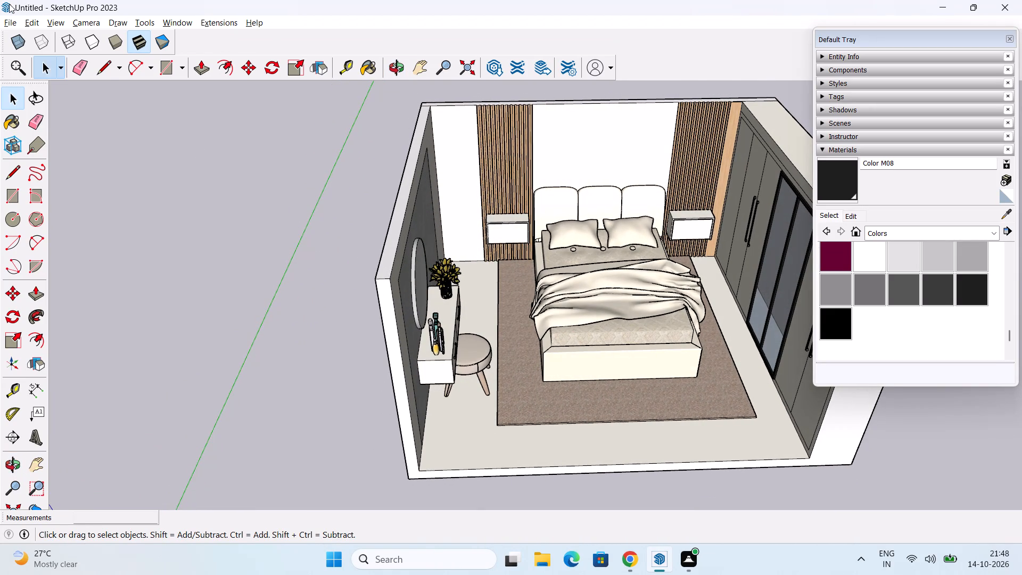
Import the books model from Downloads and place it on top of the bedside table nearest the wardrobe.
{"action": "left_click", "coordinate": [9, 22]}
{"action": "left_click", "coordinate": [81, 221]}
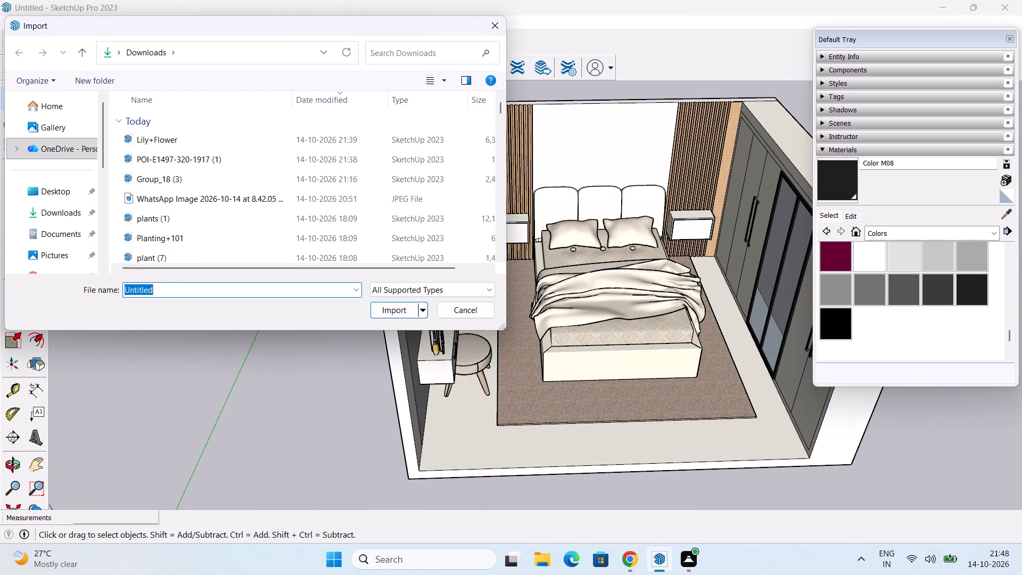
{"action": "key", "text": "b"}
{"action": "type", "text": "OOKS"}
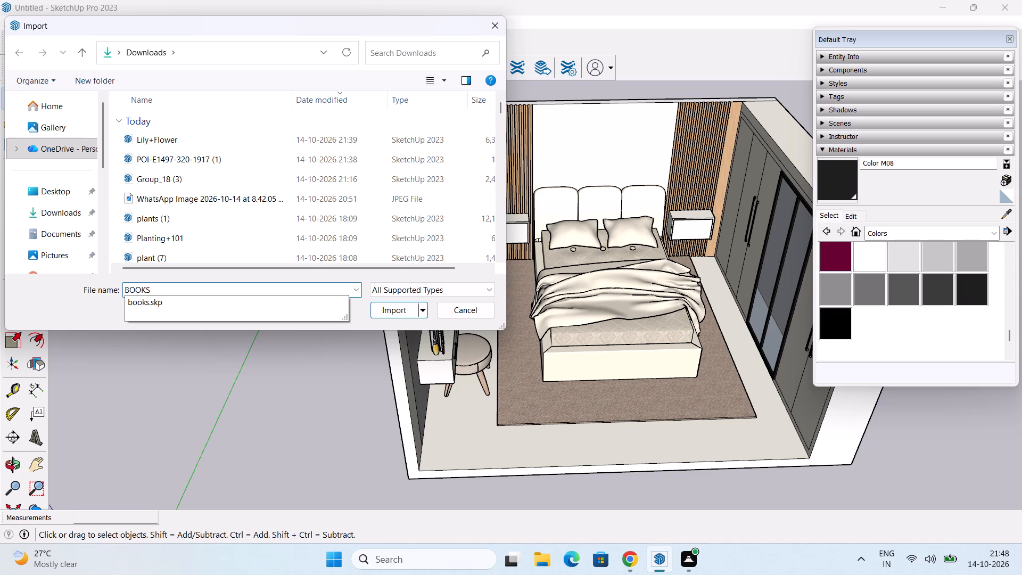
{"action": "key", "text": "Return"}
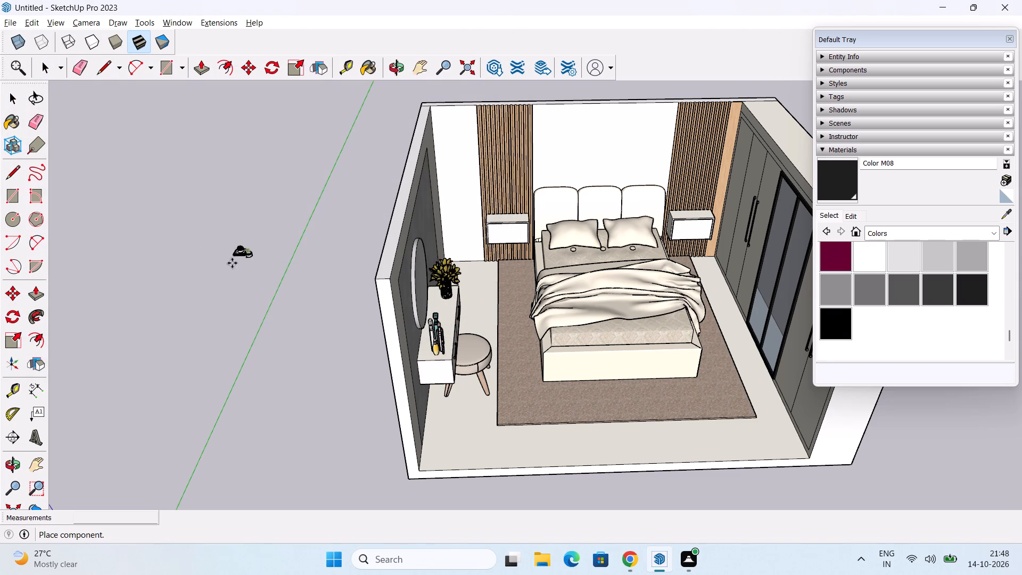
{"action": "scroll", "coordinate": [683, 240], "scroll_direction": "up", "scroll_amount": 6}
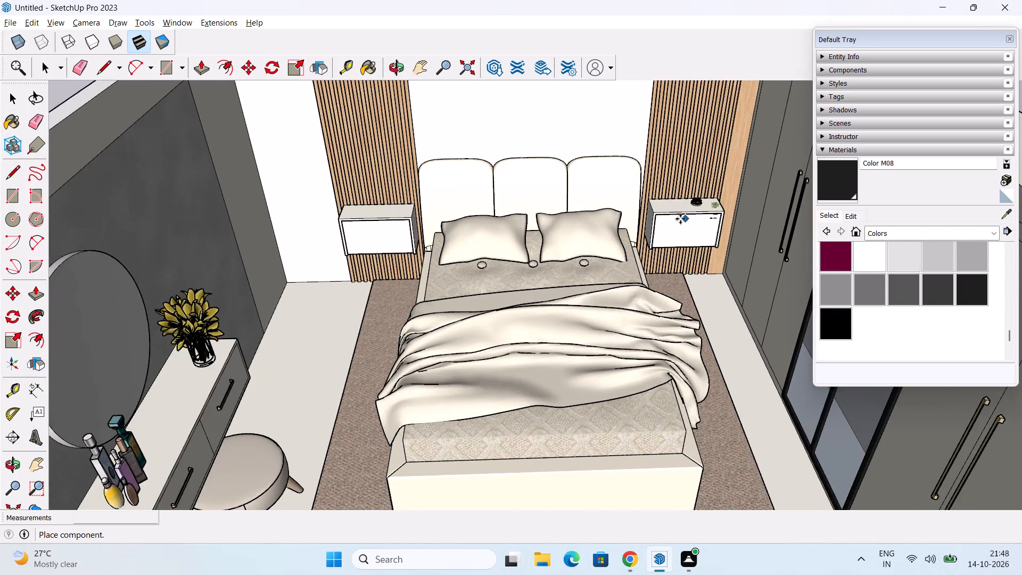
{"action": "scroll", "coordinate": [680, 218], "scroll_direction": "up", "scroll_amount": 5}
{"action": "middle_click_drag", "start_coordinate": [680, 218], "coordinate": [648, 320]}
{"action": "scroll", "coordinate": [683, 275], "scroll_direction": "up", "scroll_amount": 5}
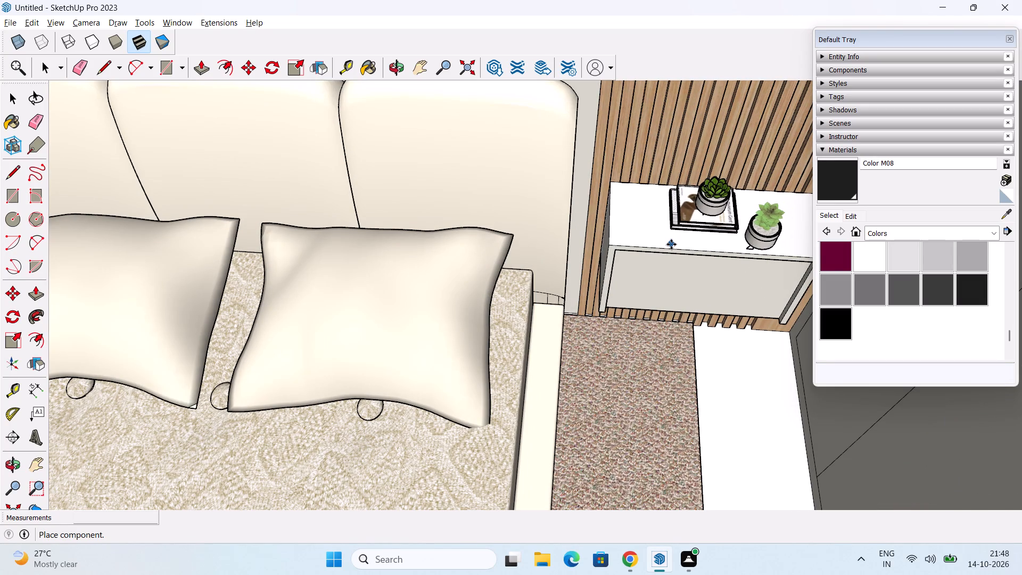
{"action": "left_click", "coordinate": [671, 244]}
{"action": "middle_click_drag", "start_coordinate": [690, 282], "coordinate": [580, 392]}
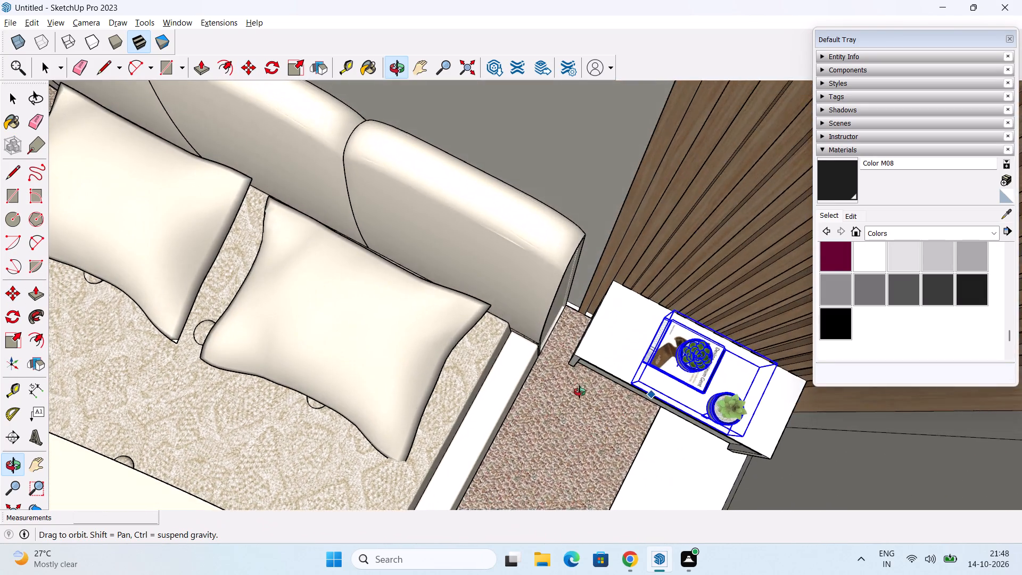
{"action": "middle_click_drag", "start_coordinate": [580, 392], "coordinate": [651, 248]}
{"action": "scroll", "coordinate": [657, 241], "scroll_direction": "down", "scroll_amount": 7}
{"action": "middle_click_drag", "start_coordinate": [687, 351], "coordinate": [707, 309]}
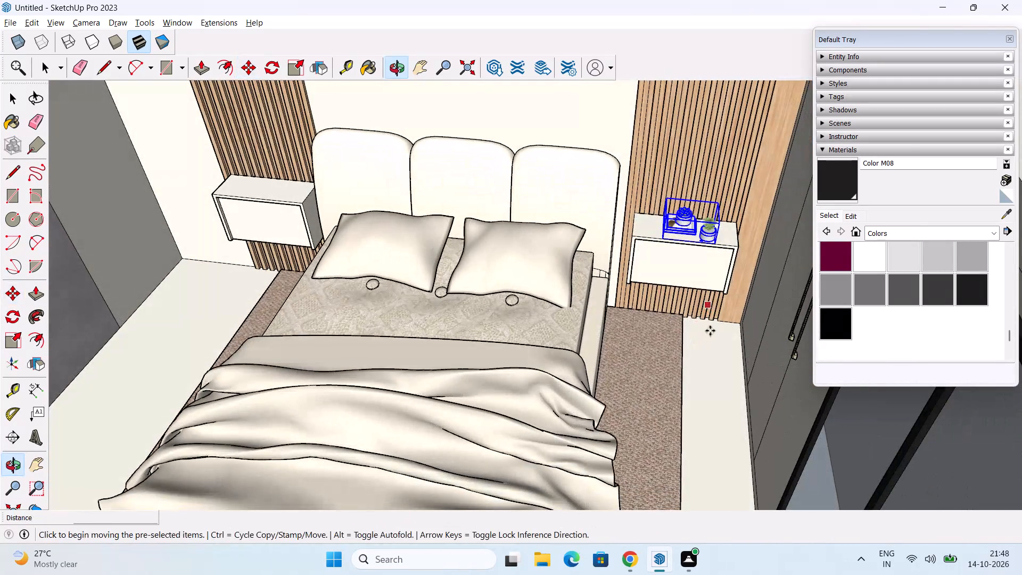
{"action": "key", "text": "space"}
{"action": "left_click", "coordinate": [717, 363]}
Examine the books and potted plants on the bedside table up close, including the stray triangle beside the front pot.
{"action": "middle_click_drag", "start_coordinate": [717, 347], "coordinate": [724, 277]}
{"action": "scroll", "coordinate": [702, 234], "scroll_direction": "up", "scroll_amount": 5}
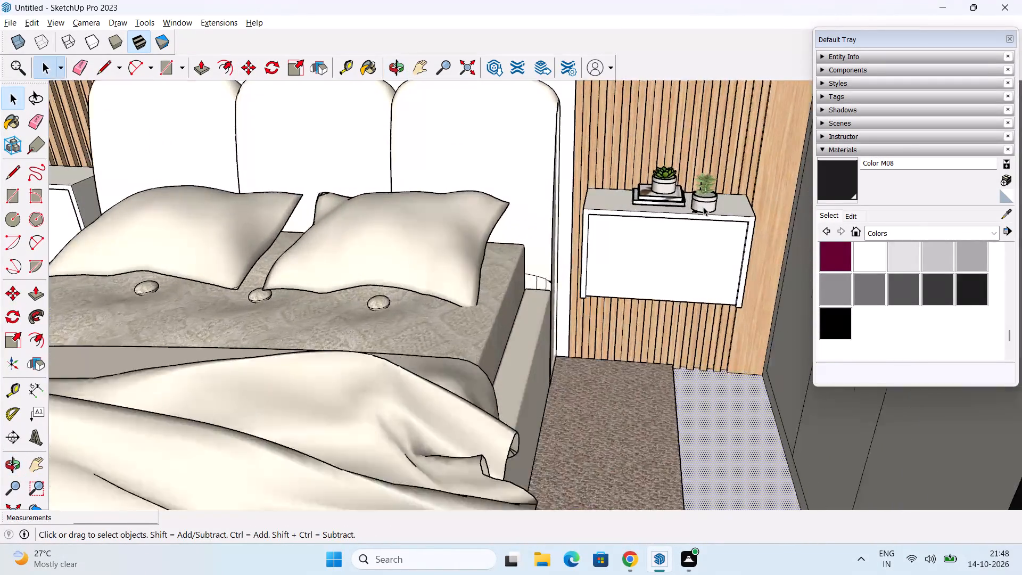
{"action": "scroll", "coordinate": [703, 207], "scroll_direction": "up", "scroll_amount": 6}
{"action": "middle_click_drag", "start_coordinate": [688, 228], "coordinate": [696, 338]}
{"action": "scroll", "coordinate": [701, 299], "scroll_direction": "up", "scroll_amount": 5}
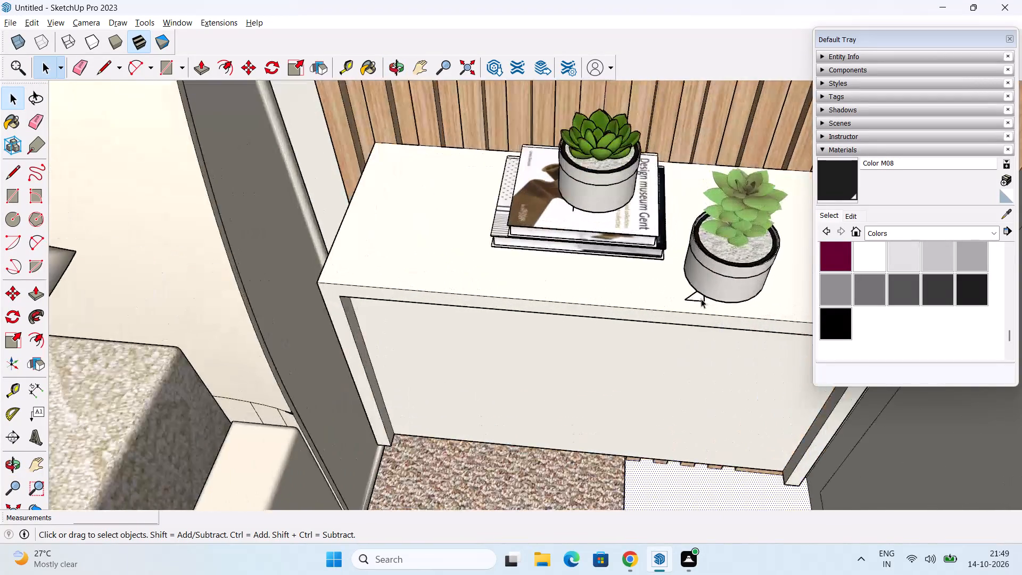
{"action": "scroll", "coordinate": [701, 299], "scroll_direction": "up", "scroll_amount": 7}
{"action": "triple_click", "coordinate": [692, 302]}
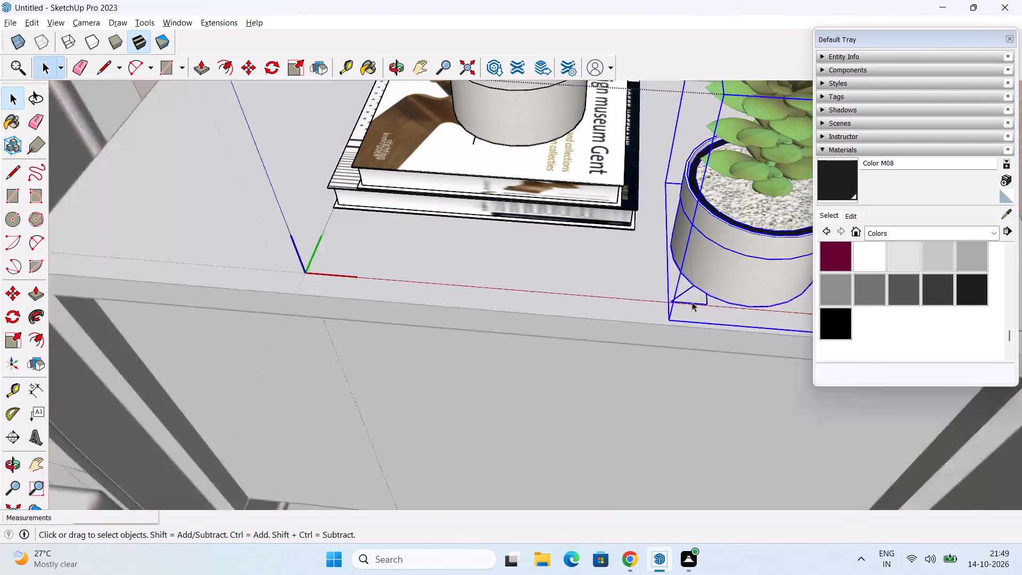
{"action": "scroll", "coordinate": [692, 302], "scroll_direction": "up", "scroll_amount": 2}
{"action": "left_click", "coordinate": [697, 300]}
{"action": "left_click", "coordinate": [694, 305]}
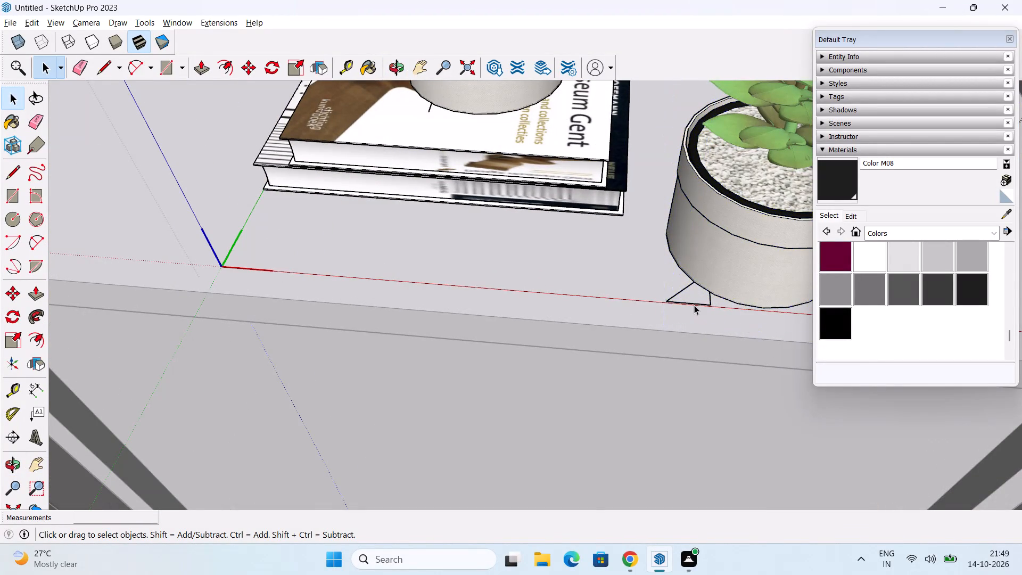
{"action": "scroll", "coordinate": [694, 302], "scroll_direction": "down", "scroll_amount": 9}
{"action": "left_click", "coordinate": [638, 358]}
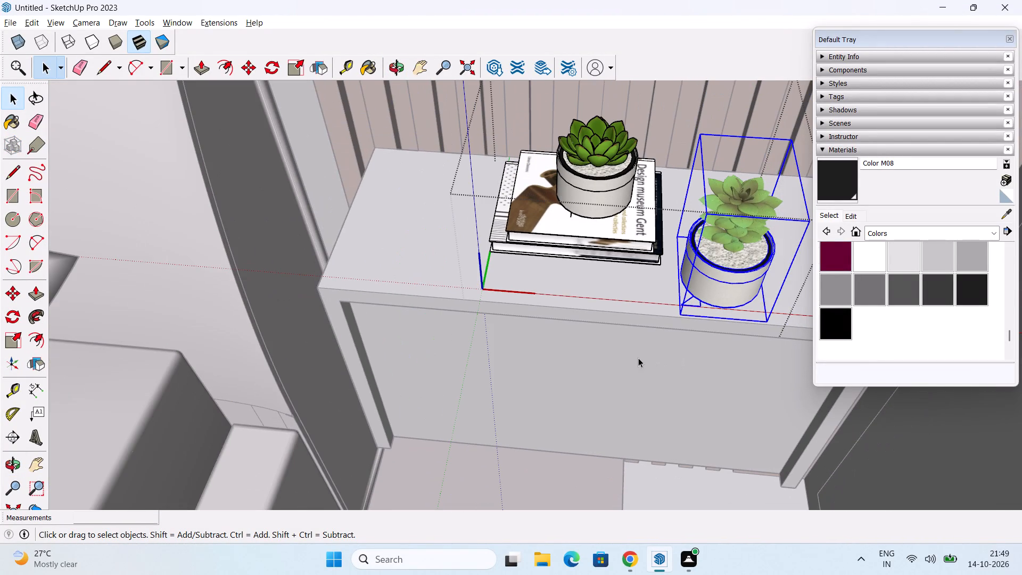
{"action": "key", "text": "space"}
{"action": "scroll", "coordinate": [641, 355], "scroll_direction": "down", "scroll_amount": 3}
{"action": "left_click", "coordinate": [642, 380]}
{"action": "scroll", "coordinate": [657, 365], "scroll_direction": "down", "scroll_amount": 8}
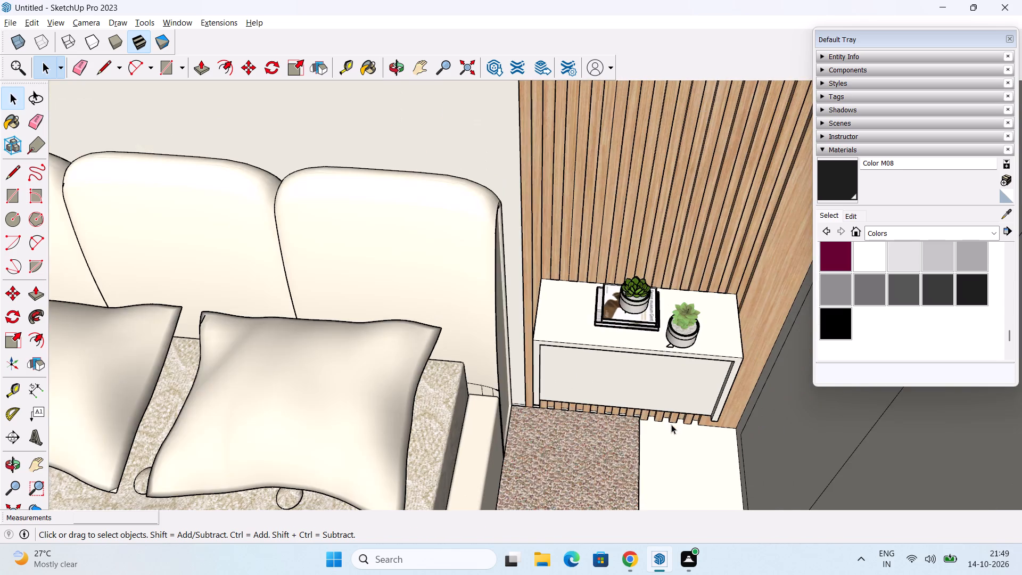
Examine the bedside decor within the whole bedroom layout from several angles.
{"action": "middle_click_drag", "start_coordinate": [671, 424], "coordinate": [670, 307]}
{"action": "scroll", "coordinate": [667, 282], "scroll_direction": "down", "scroll_amount": 8}
{"action": "middle_click_drag", "start_coordinate": [652, 377], "coordinate": [672, 340]}
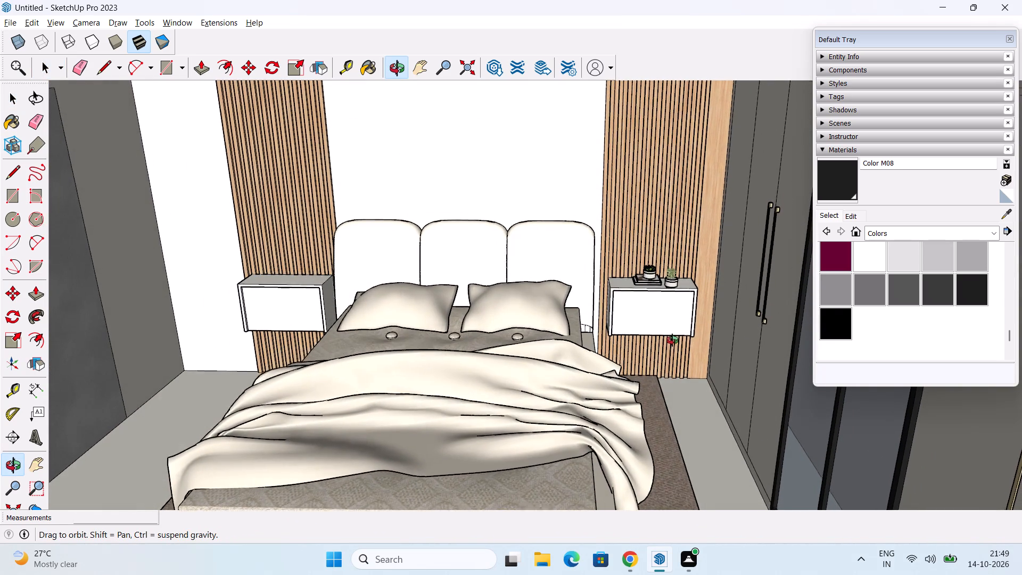
{"action": "middle_click_drag", "start_coordinate": [672, 340], "coordinate": [670, 339]}
{"action": "scroll", "coordinate": [670, 321], "scroll_direction": "down", "scroll_amount": 7}
{"action": "middle_click_drag", "start_coordinate": [660, 335], "coordinate": [670, 345]}
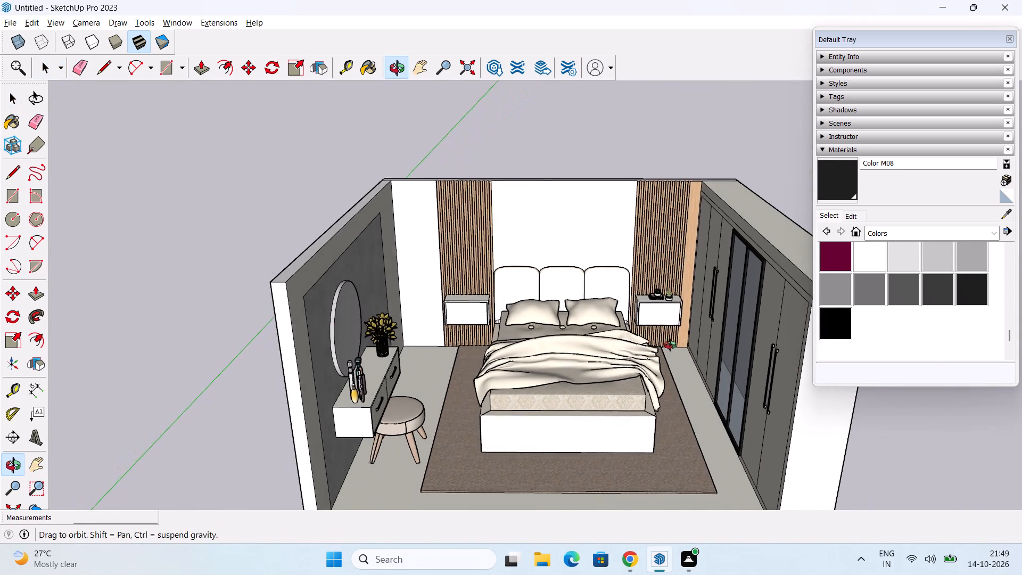
{"action": "middle_click_drag", "start_coordinate": [670, 345], "coordinate": [682, 356]}
{"action": "middle_click_drag", "start_coordinate": [689, 350], "coordinate": [633, 332], "text": "shift"}
{"action": "middle_click_drag", "start_coordinate": [626, 330], "coordinate": [641, 375]}
{"action": "scroll", "coordinate": [613, 336], "scroll_direction": "up", "scroll_amount": 2}
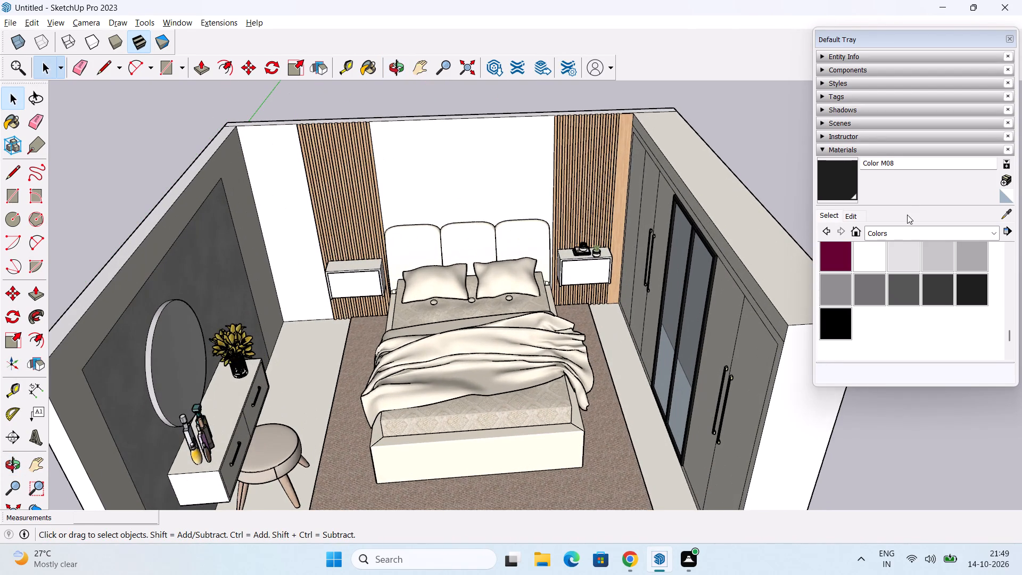
Look through the whole Colors material collection for a suitable wall colour.
{"action": "left_click", "coordinate": [826, 216]}
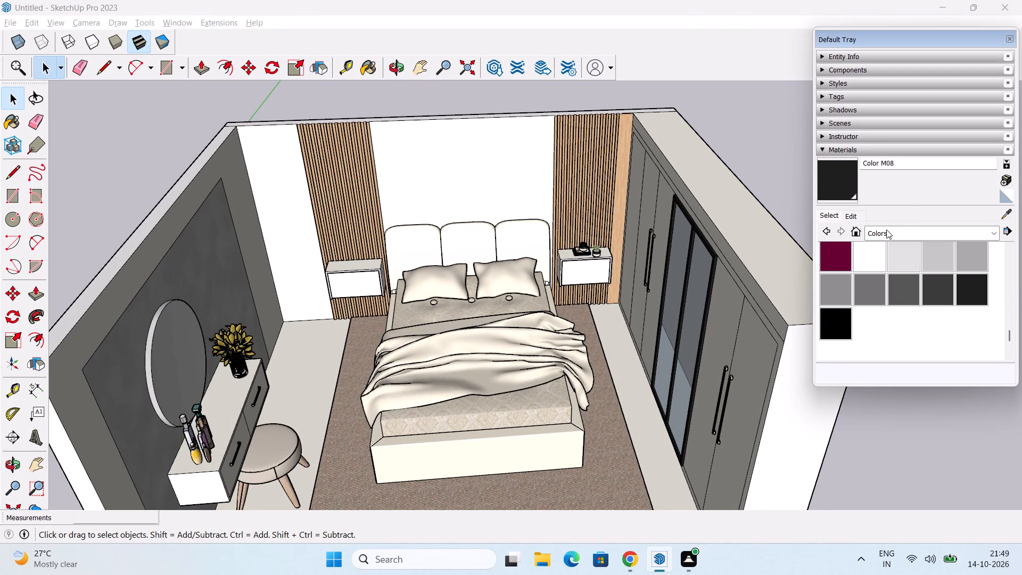
{"action": "left_click", "coordinate": [886, 229]}
{"action": "left_click", "coordinate": [843, 299]}
{"action": "scroll", "coordinate": [894, 316], "scroll_direction": "up", "scroll_amount": 3}
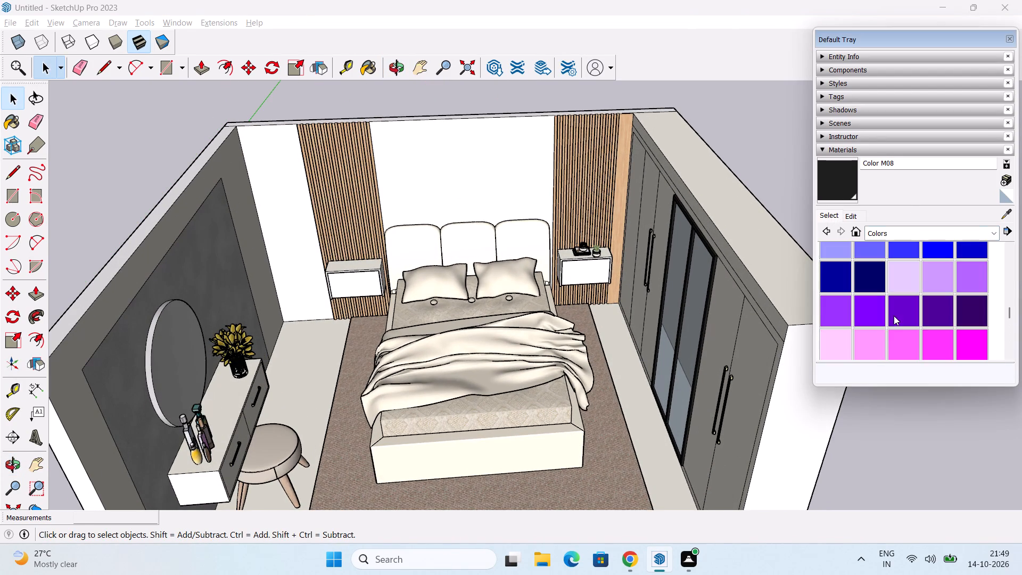
{"action": "scroll", "coordinate": [894, 316], "scroll_direction": "up", "scroll_amount": 4}
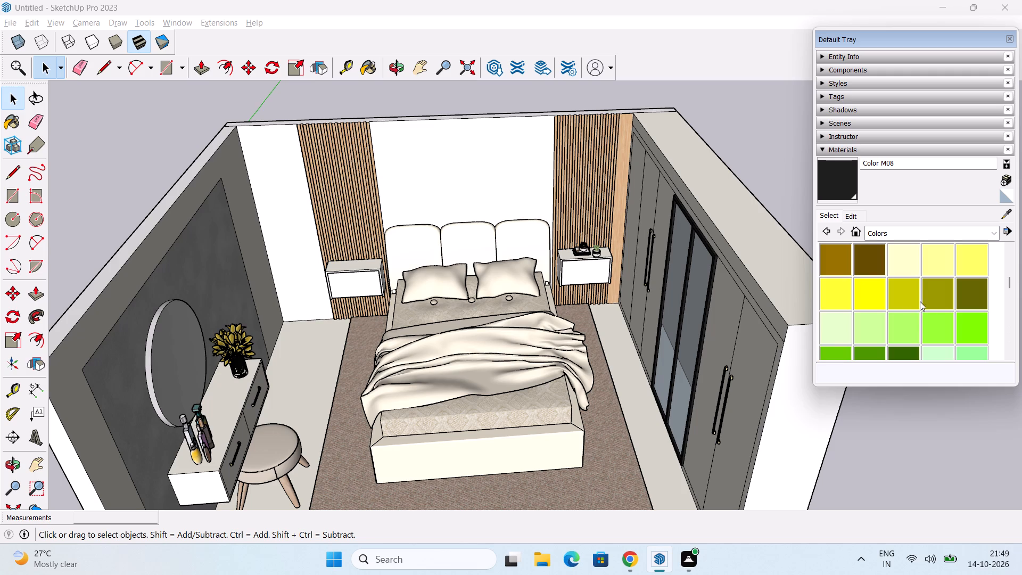
{"action": "scroll", "coordinate": [916, 305], "scroll_direction": "up", "scroll_amount": 6}
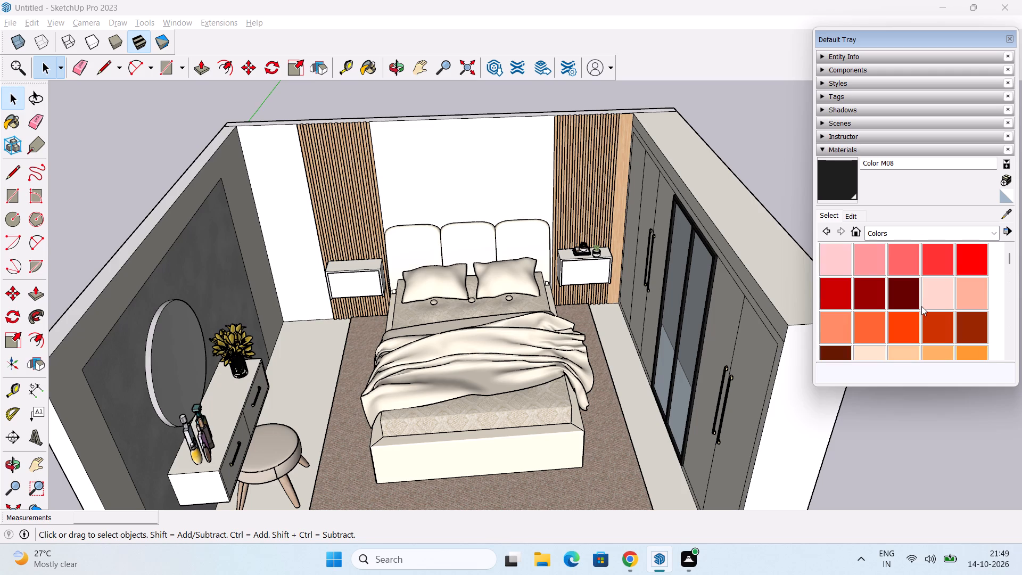
{"action": "scroll", "coordinate": [924, 303], "scroll_direction": "down", "scroll_amount": 6}
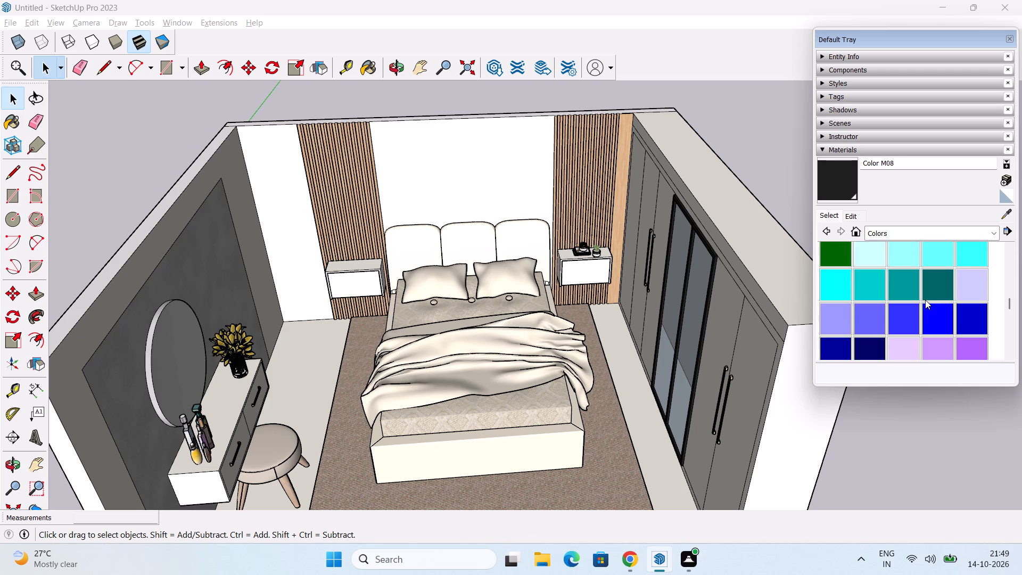
{"action": "scroll", "coordinate": [925, 300], "scroll_direction": "down", "scroll_amount": 5}
{"action": "scroll", "coordinate": [926, 298], "scroll_direction": "up", "scroll_amount": 1}
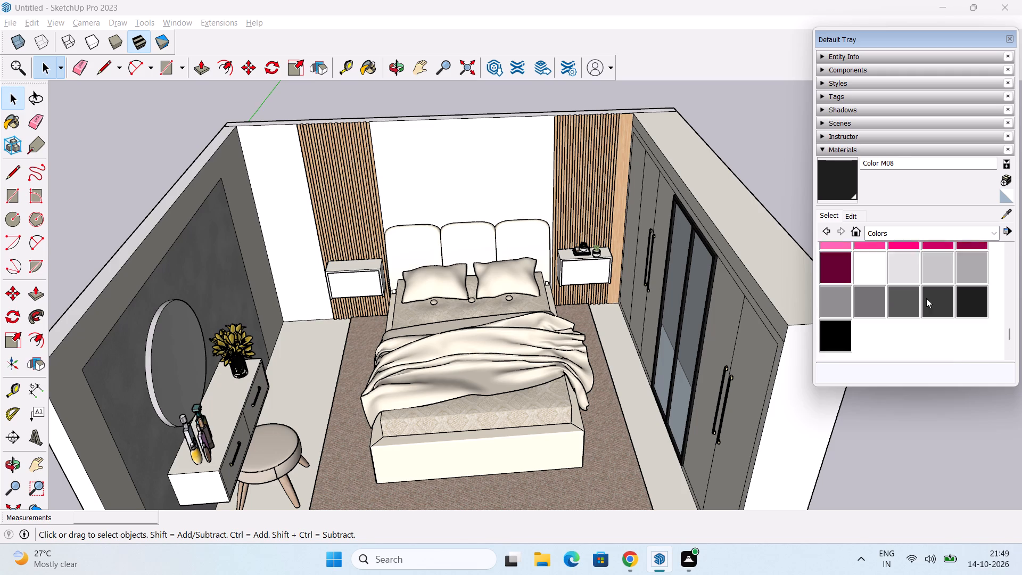
{"action": "scroll", "coordinate": [926, 298], "scroll_direction": "up", "scroll_amount": 5}
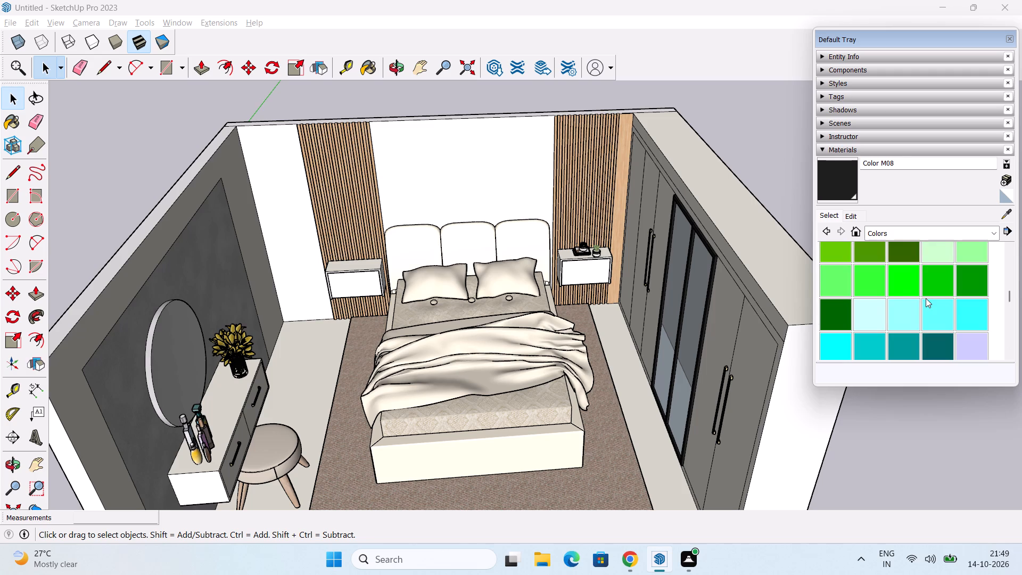
{"action": "scroll", "coordinate": [925, 299], "scroll_direction": "up", "scroll_amount": 4}
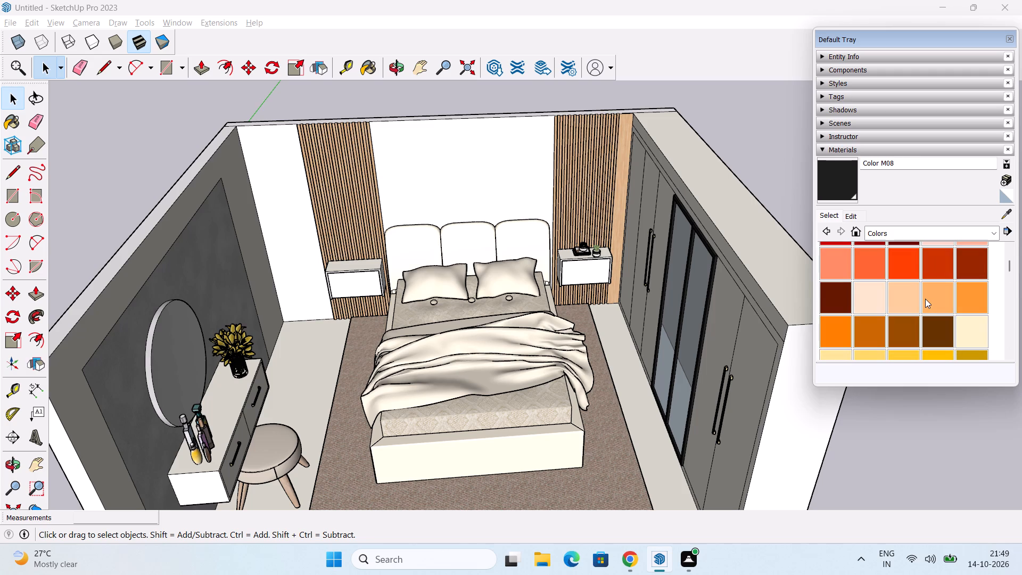
{"action": "scroll", "coordinate": [925, 299], "scroll_direction": "up", "scroll_amount": 6}
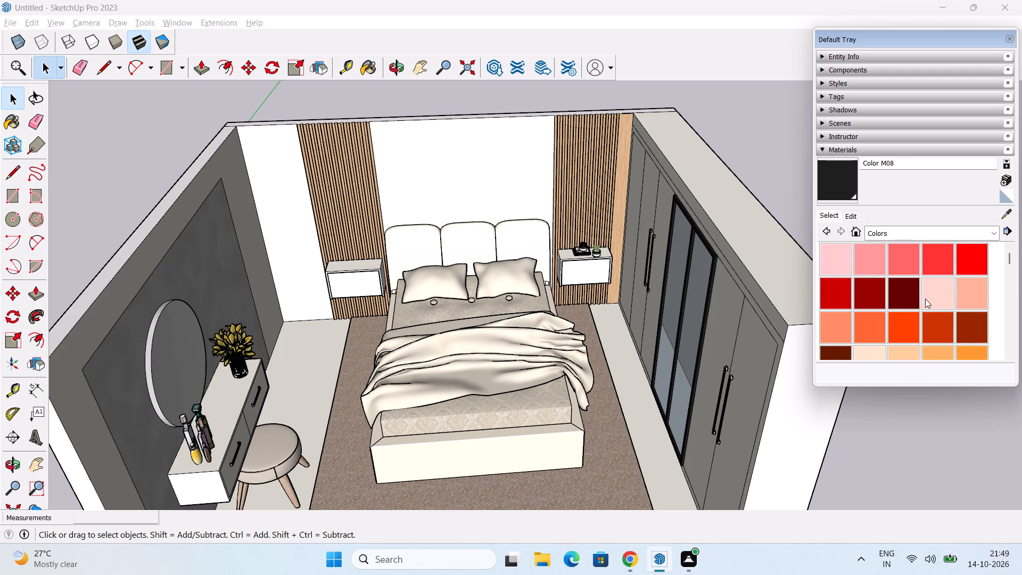
{"action": "scroll", "coordinate": [925, 299], "scroll_direction": "down", "scroll_amount": 3}
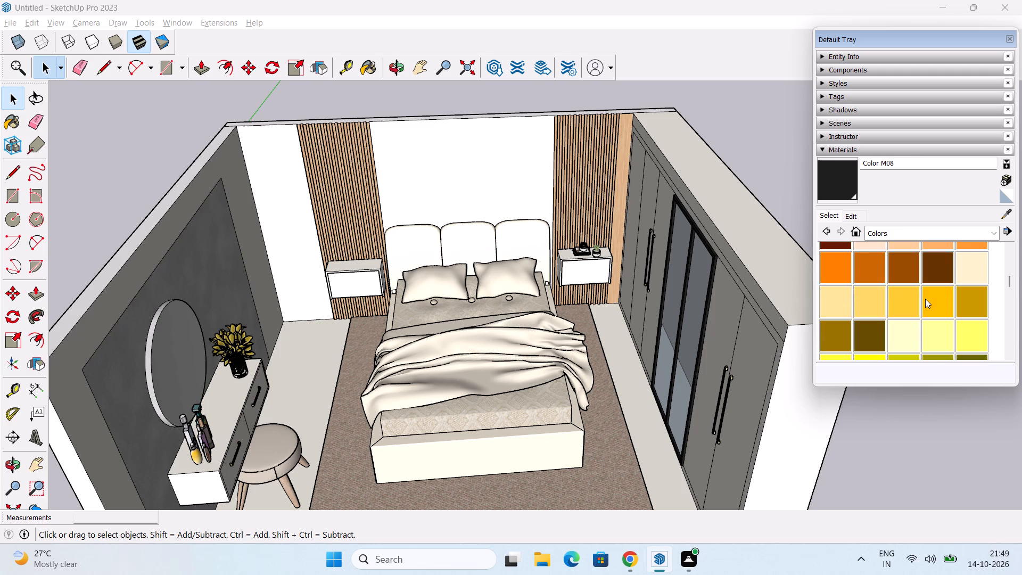
{"action": "scroll", "coordinate": [925, 299], "scroll_direction": "down", "scroll_amount": 4}
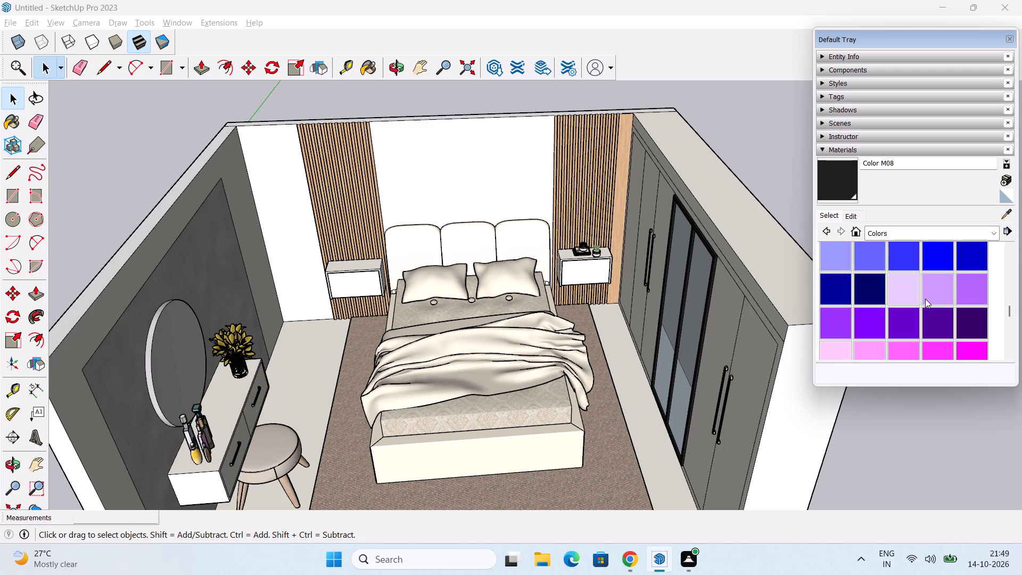
{"action": "scroll", "coordinate": [925, 299], "scroll_direction": "down", "scroll_amount": 3}
{"action": "scroll", "coordinate": [925, 299], "scroll_direction": "up", "scroll_amount": 2}
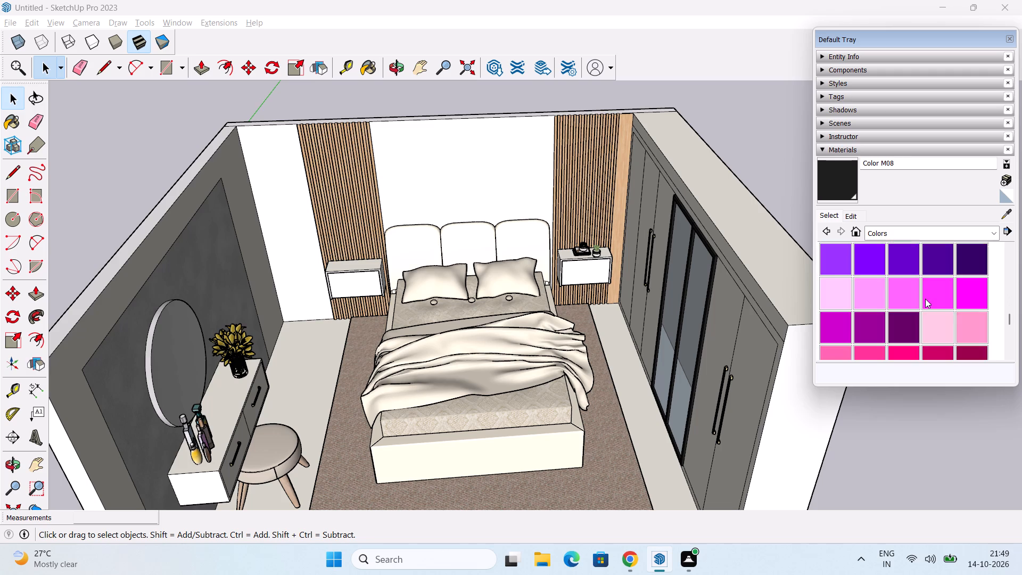
{"action": "scroll", "coordinate": [925, 299], "scroll_direction": "down", "scroll_amount": 7}
{"action": "scroll", "coordinate": [925, 299], "scroll_direction": "up", "scroll_amount": 6}
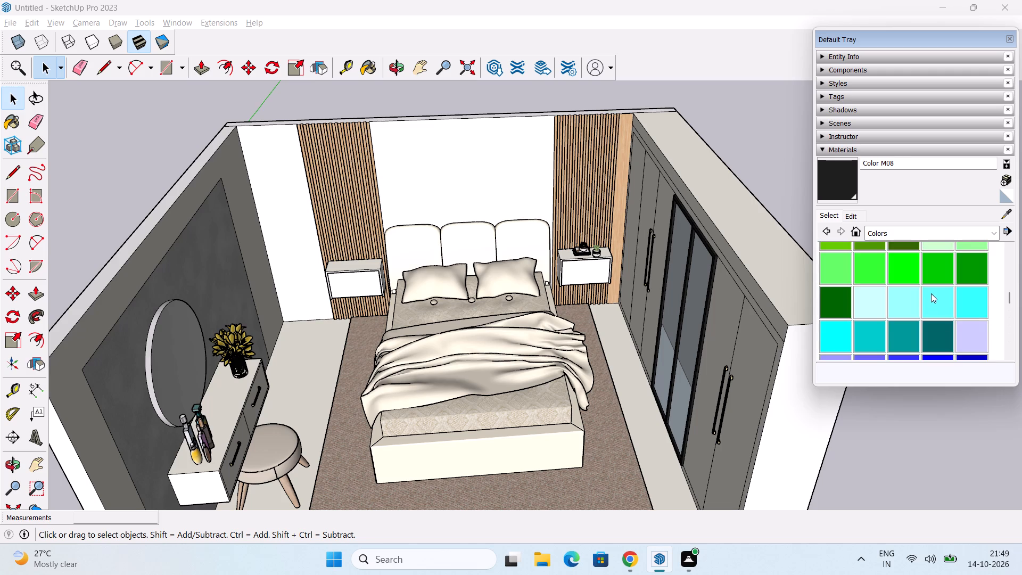
{"action": "scroll", "coordinate": [931, 293], "scroll_direction": "up", "scroll_amount": 3}
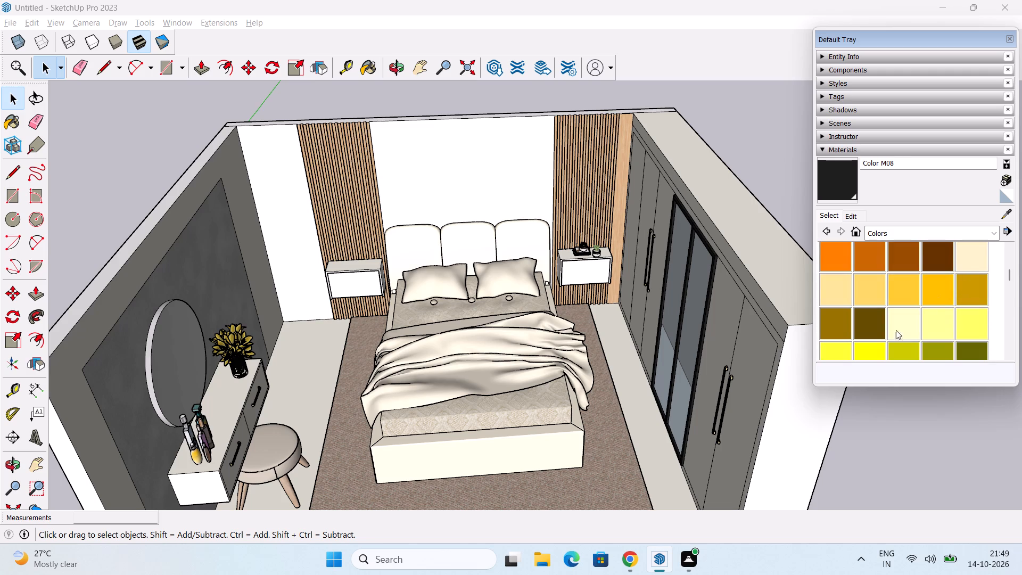
Paint the plain wood strip between the slatted panel and the wardrobe with 0053_Ivory from the Colors-Named collection.
{"action": "left_click", "coordinate": [899, 234]}
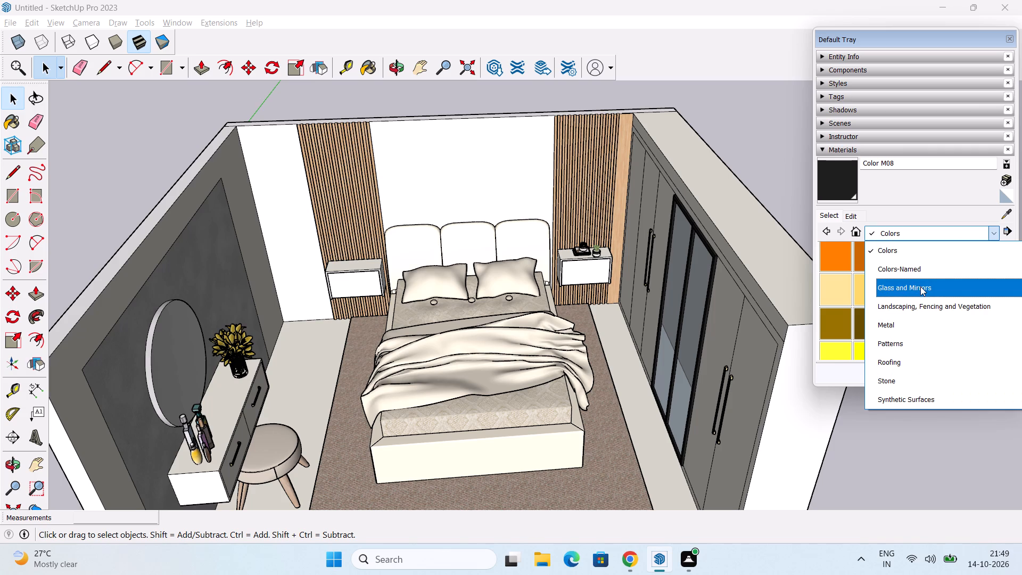
{"action": "left_click", "coordinate": [918, 269]}
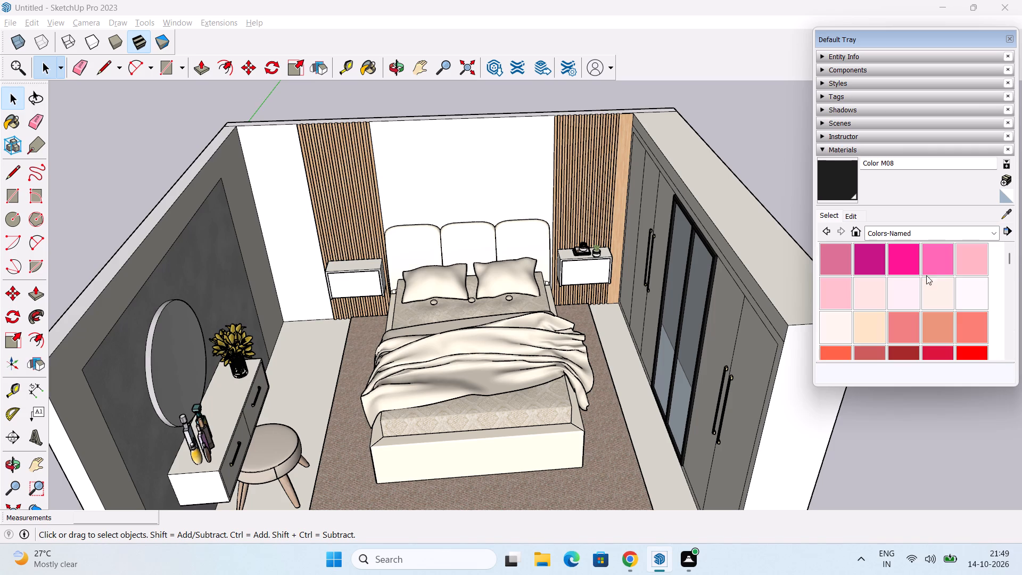
{"action": "scroll", "coordinate": [928, 312], "scroll_direction": "down", "scroll_amount": 4}
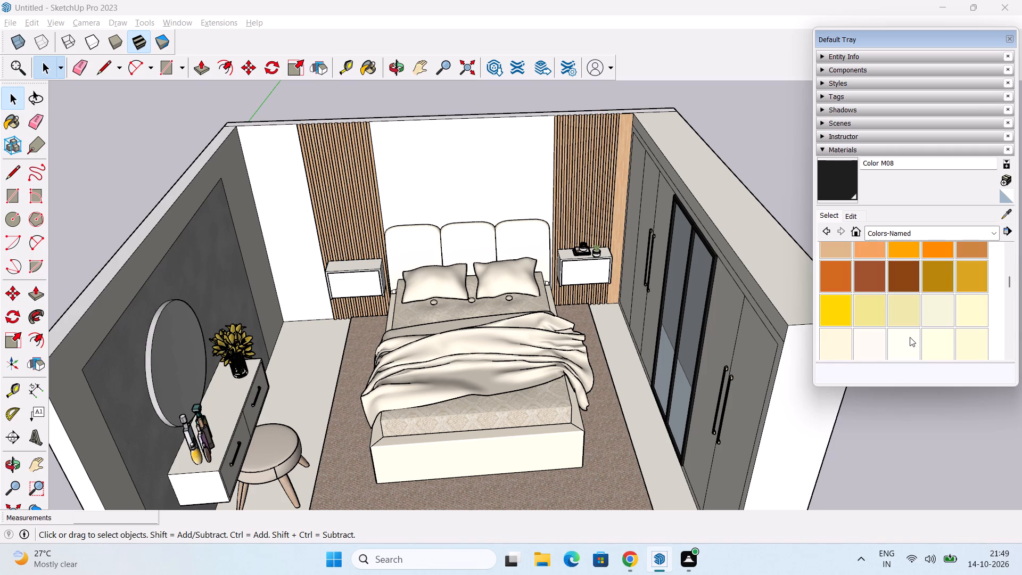
{"action": "left_click", "coordinate": [909, 337]}
{"action": "scroll", "coordinate": [660, 168], "scroll_direction": "up", "scroll_amount": 4}
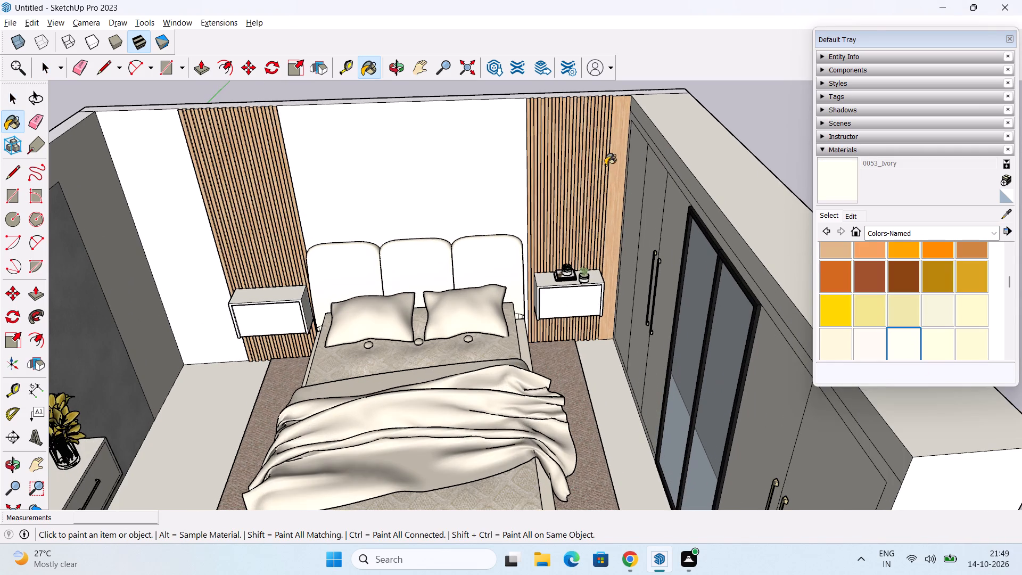
{"action": "left_click", "coordinate": [616, 159]}
Paint the outer faces of the wardrobe-side wall and the headboard wall with 0053_Ivory.
{"action": "middle_click_drag", "start_coordinate": [613, 203], "coordinate": [608, 196]}
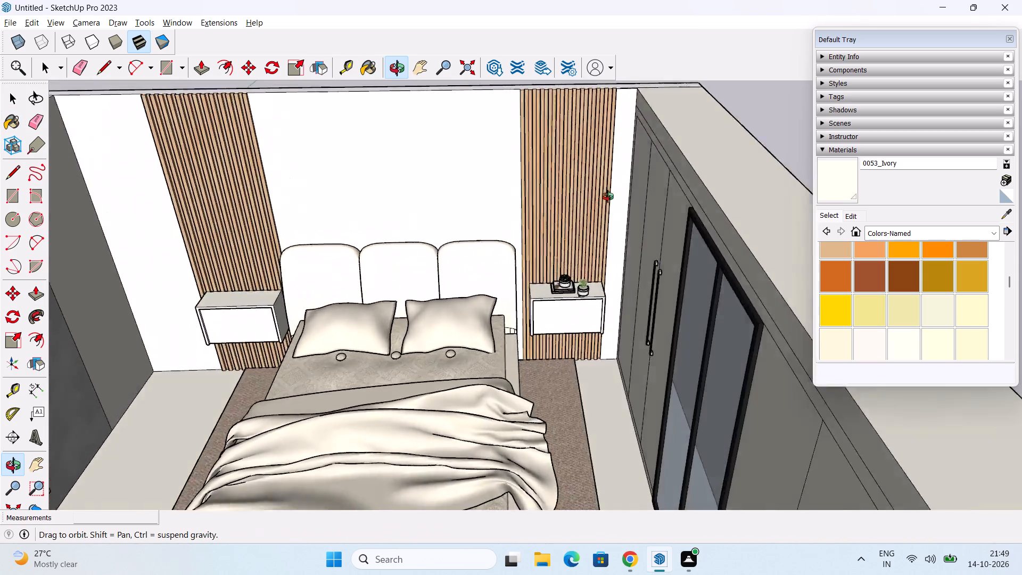
{"action": "middle_click_drag", "start_coordinate": [608, 196], "coordinate": [729, 244]}
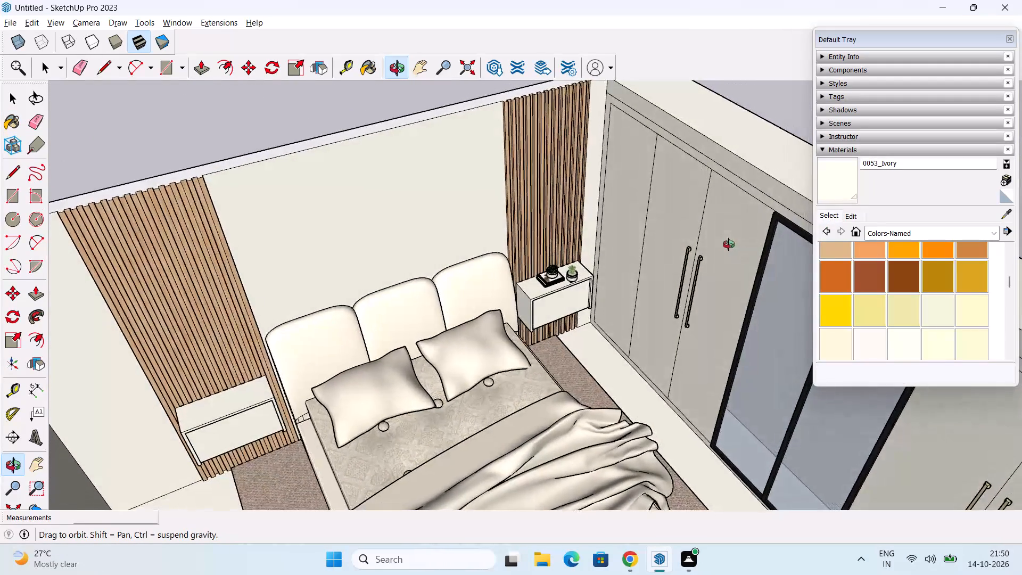
{"action": "middle_click_drag", "start_coordinate": [729, 244], "coordinate": [674, 245]}
{"action": "scroll", "coordinate": [674, 239], "scroll_direction": "down", "scroll_amount": 3}
{"action": "scroll", "coordinate": [674, 293], "scroll_direction": "down", "scroll_amount": 3}
{"action": "middle_click_drag", "start_coordinate": [704, 332], "coordinate": [515, 211]}
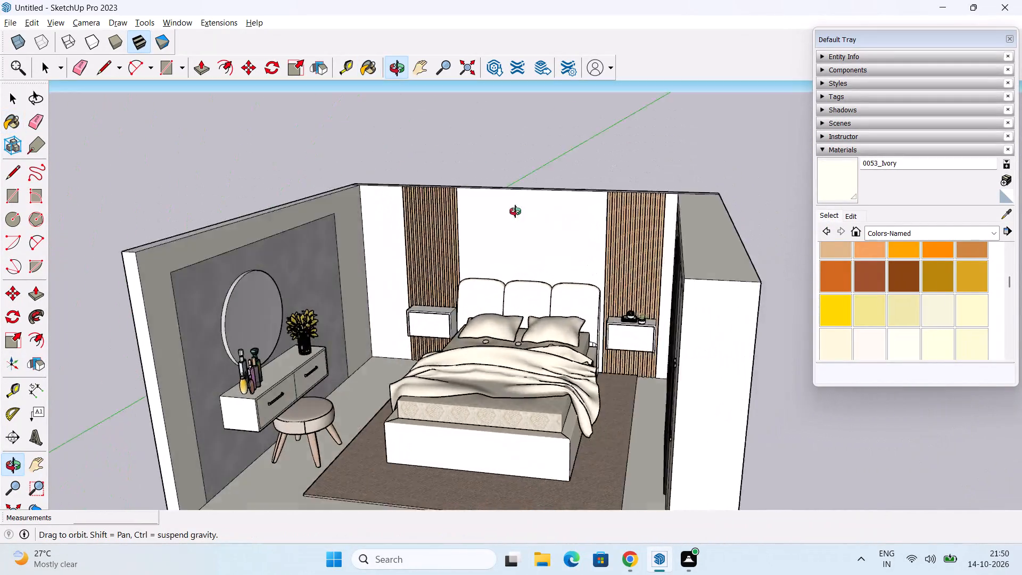
{"action": "middle_click_drag", "start_coordinate": [515, 211], "coordinate": [447, 226]}
{"action": "left_click", "coordinate": [502, 355]}
{"action": "left_click", "coordinate": [613, 329]}
{"action": "middle_click_drag", "start_coordinate": [612, 328], "coordinate": [340, 322]}
{"action": "middle_click_drag", "start_coordinate": [591, 319], "coordinate": [364, 356]}
{"action": "left_click", "coordinate": [417, 315]}
Paint the top edge of the headboard wall with 0053_Ivory.
{"action": "middle_click_drag", "start_coordinate": [640, 289], "coordinate": [530, 372]}
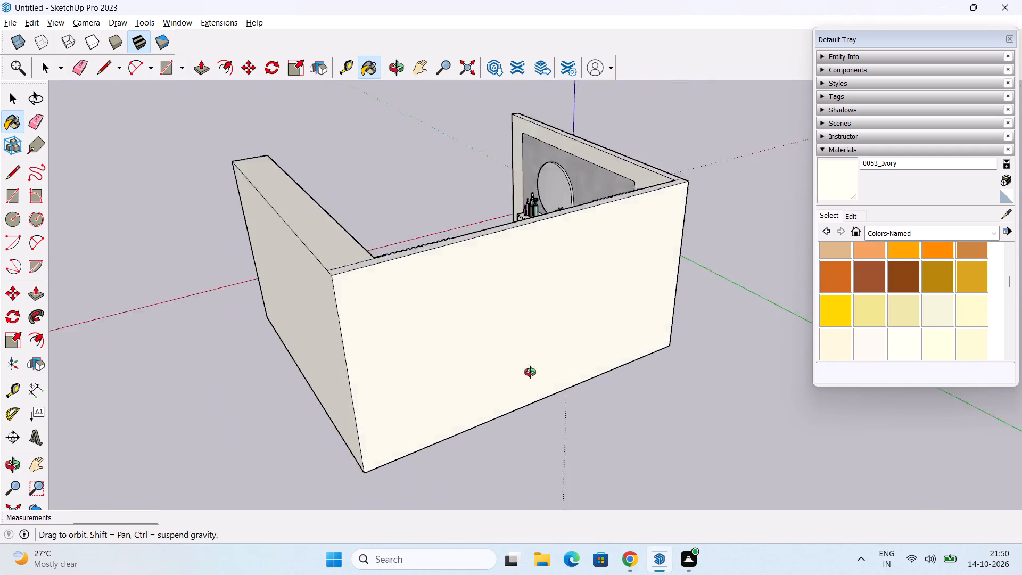
{"action": "middle_click_drag", "start_coordinate": [530, 372], "coordinate": [505, 392]}
{"action": "scroll", "coordinate": [497, 301], "scroll_direction": "up", "scroll_amount": 4}
{"action": "left_click", "coordinate": [520, 239]}
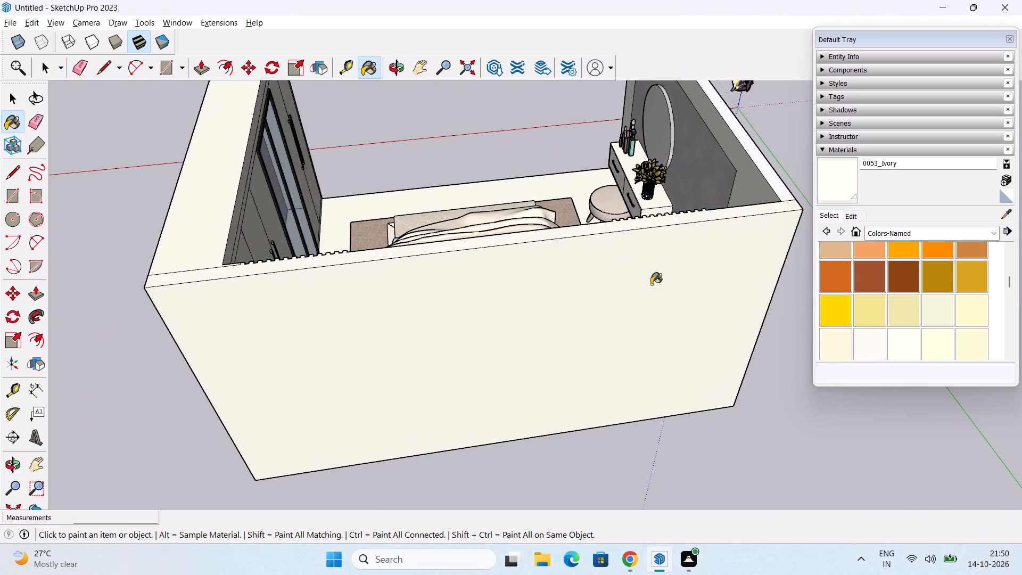
Paint the outer face and top edge of the dressing-side wall with 0053_Ivory.
{"action": "middle_click_drag", "start_coordinate": [642, 289], "coordinate": [398, 332]}
{"action": "middle_click_drag", "start_coordinate": [697, 382], "coordinate": [576, 332]}
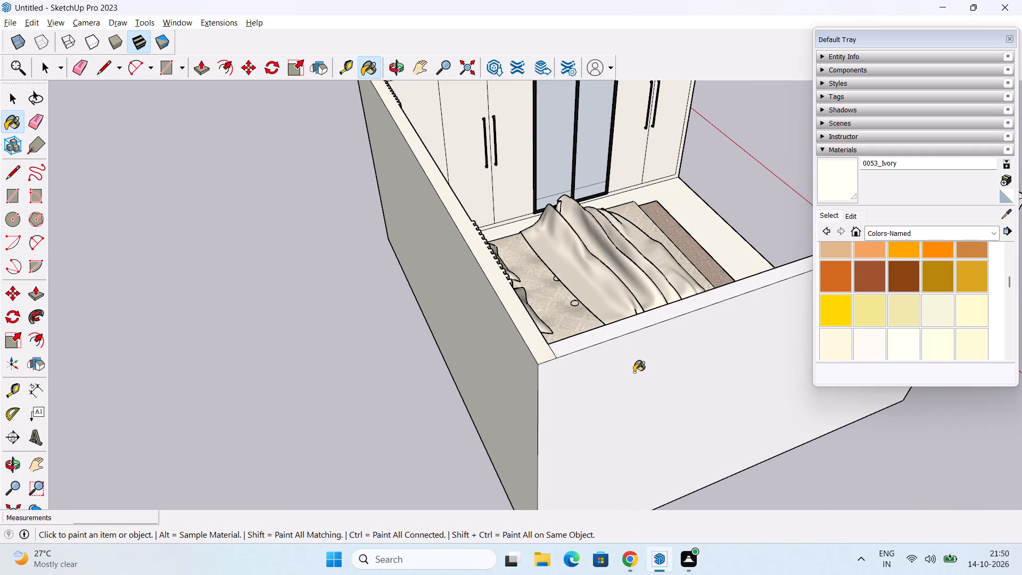
{"action": "left_click", "coordinate": [634, 372]}
{"action": "left_click", "coordinate": [616, 324]}
{"action": "scroll", "coordinate": [621, 321], "scroll_direction": "down", "scroll_amount": 3}
{"action": "scroll", "coordinate": [716, 343], "scroll_direction": "down", "scroll_amount": 2}
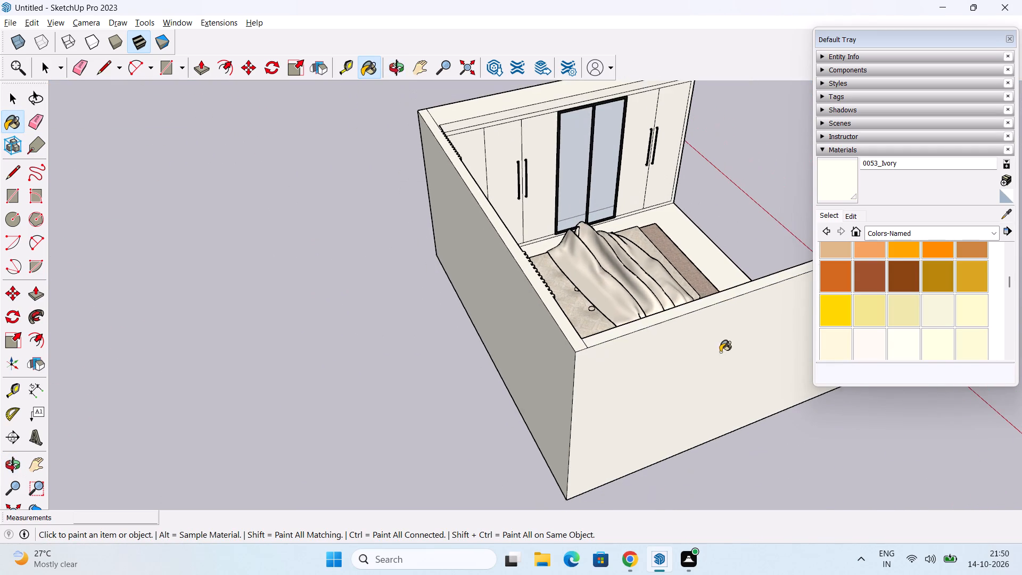
{"action": "middle_click_drag", "start_coordinate": [698, 359], "coordinate": [427, 349]}
{"action": "middle_click_drag", "start_coordinate": [672, 322], "coordinate": [550, 341]}
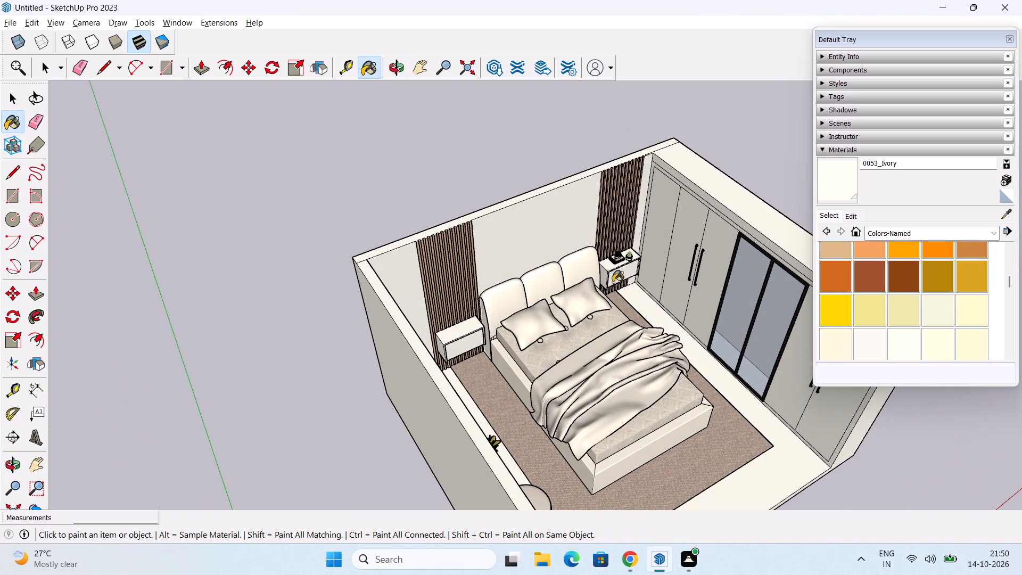
Examine where the slatted panel, the painted plain strip and the wardrobe meet at the top of the headboard wall.
{"action": "scroll", "coordinate": [671, 166], "scroll_direction": "up", "scroll_amount": 17}
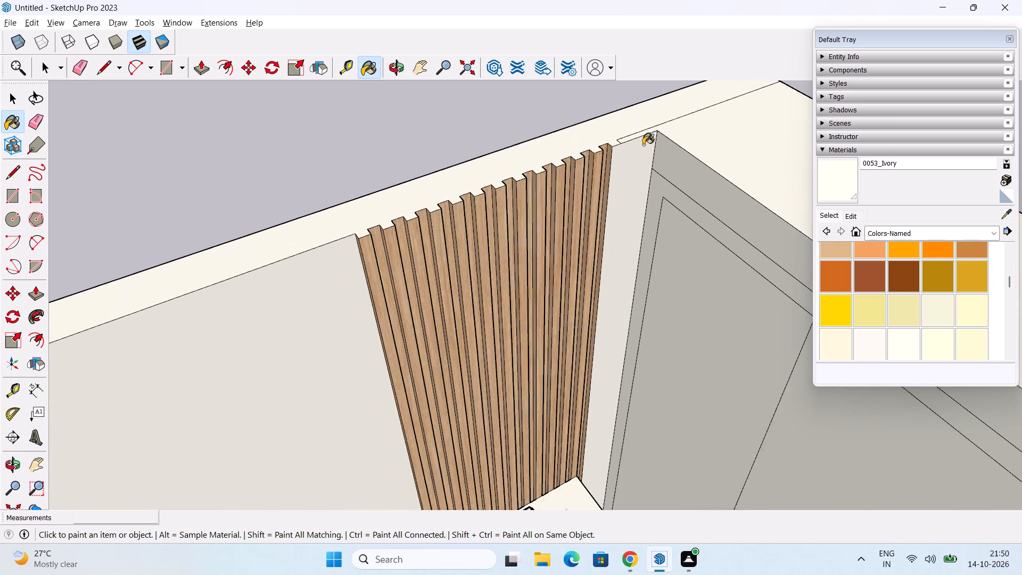
{"action": "scroll", "coordinate": [643, 145], "scroll_direction": "up", "scroll_amount": 1}
{"action": "scroll", "coordinate": [643, 144], "scroll_direction": "down", "scroll_amount": 3}
{"action": "middle_click_drag", "start_coordinate": [647, 160], "coordinate": [715, 332]}
{"action": "scroll", "coordinate": [687, 268], "scroll_direction": "down", "scroll_amount": 3}
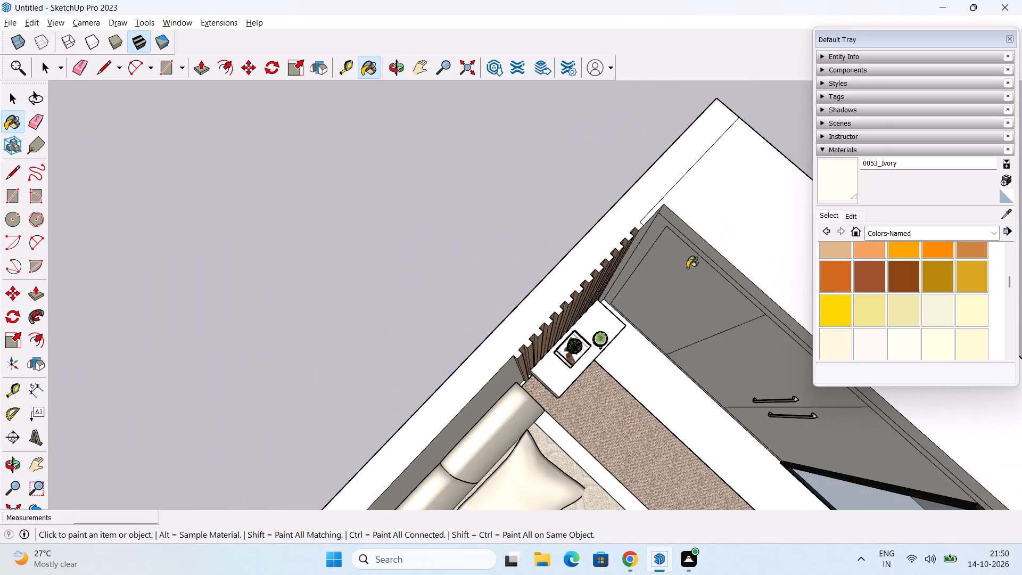
{"action": "scroll", "coordinate": [687, 268], "scroll_direction": "down", "scroll_amount": 3}
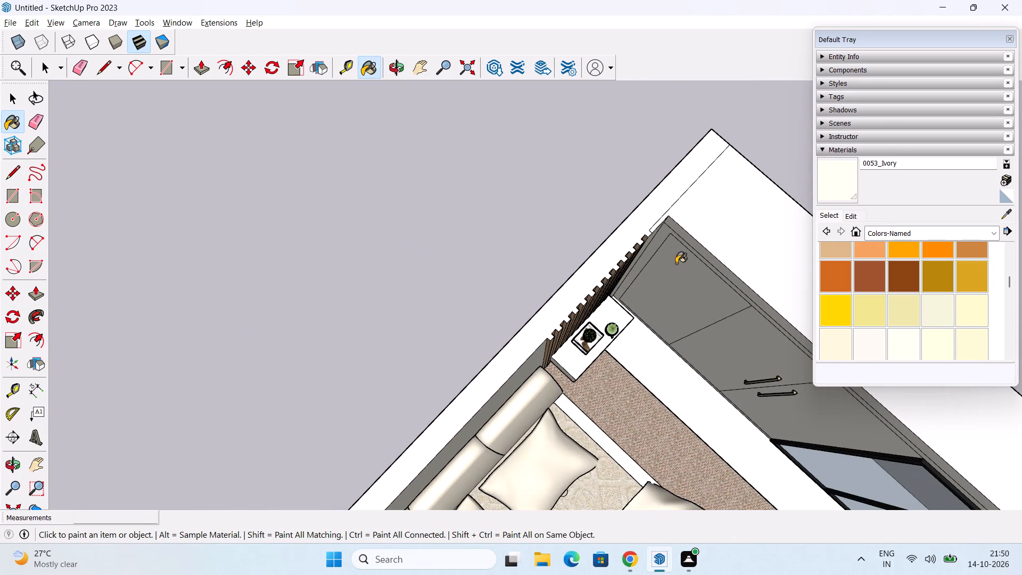
{"action": "scroll", "coordinate": [653, 256], "scroll_direction": "up", "scroll_amount": 9}
{"action": "scroll", "coordinate": [646, 232], "scroll_direction": "down", "scroll_amount": 1}
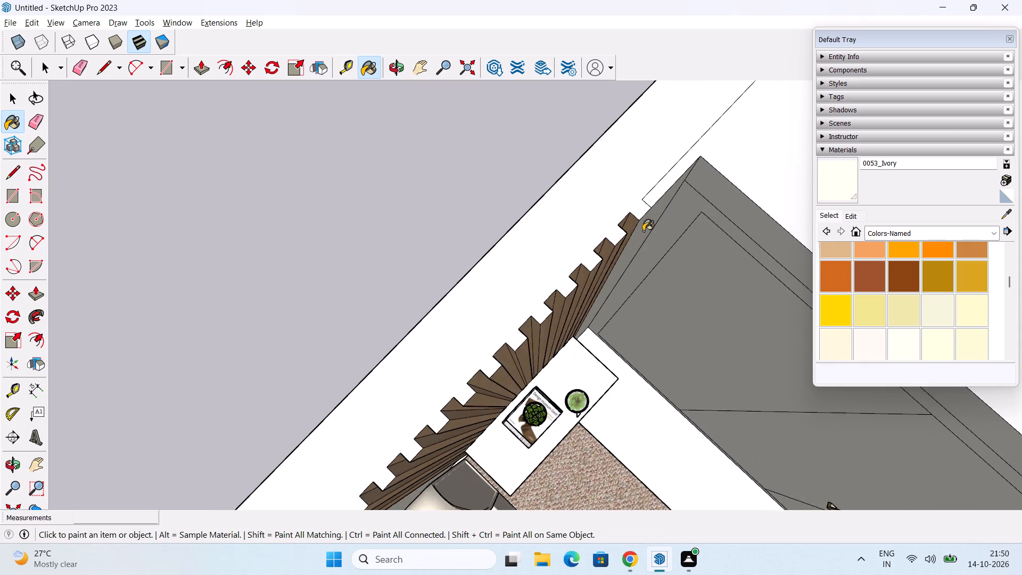
{"action": "scroll", "coordinate": [643, 231], "scroll_direction": "down", "scroll_amount": 2}
{"action": "middle_click_drag", "start_coordinate": [648, 241], "coordinate": [492, 204]}
{"action": "middle_click_drag", "start_coordinate": [650, 198], "coordinate": [614, 205]}
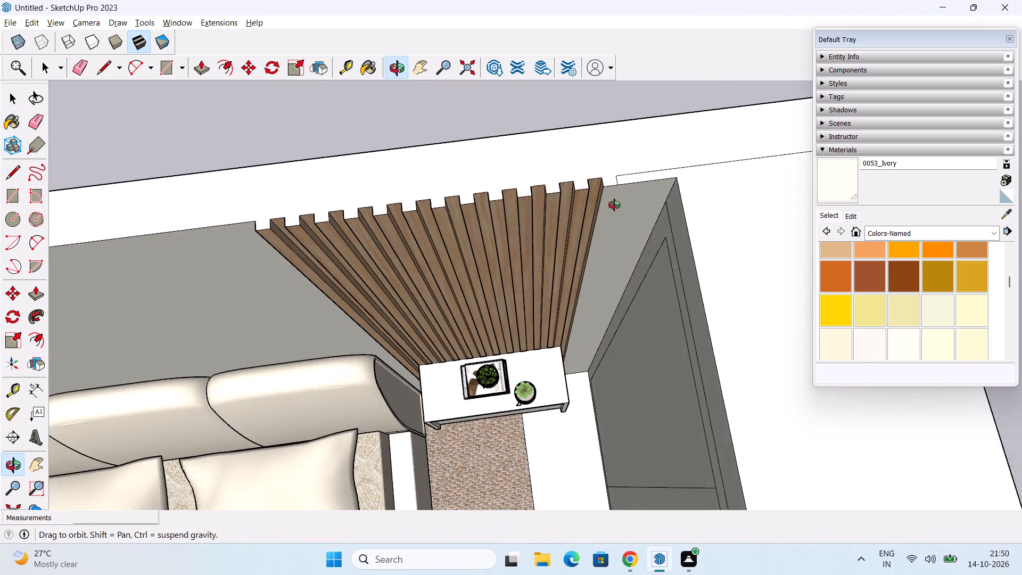
{"action": "middle_click_drag", "start_coordinate": [614, 205], "coordinate": [589, 204]}
{"action": "scroll", "coordinate": [618, 199], "scroll_direction": "up", "scroll_amount": 5}
{"action": "middle_click_drag", "start_coordinate": [623, 236], "coordinate": [616, 234]}
{"action": "scroll", "coordinate": [616, 234], "scroll_direction": "down", "scroll_amount": 4}
{"action": "scroll", "coordinate": [619, 232], "scroll_direction": "up", "scroll_amount": 7}
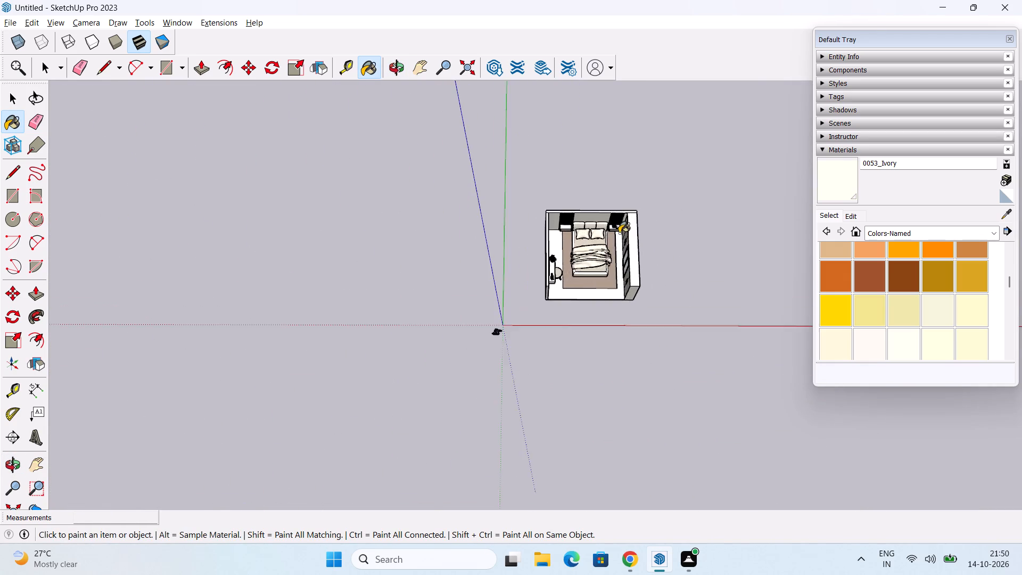
{"action": "scroll", "coordinate": [619, 233], "scroll_direction": "up", "scroll_amount": 18}
{"action": "scroll", "coordinate": [627, 205], "scroll_direction": "up", "scroll_amount": 3}
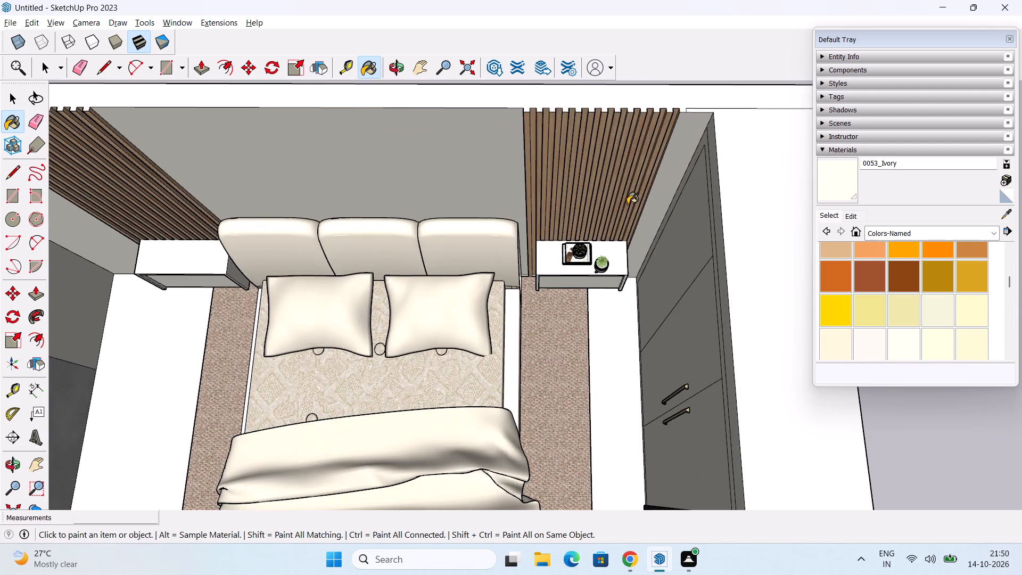
{"action": "middle_click_drag", "start_coordinate": [630, 201], "coordinate": [592, 275]}
{"action": "scroll", "coordinate": [625, 243], "scroll_direction": "up", "scroll_amount": 10}
{"action": "middle_click_drag", "start_coordinate": [624, 241], "coordinate": [595, 243]}
Undo the recent ivory painting, back through the paint on the plain strip between the slatted panel and the wardrobe.
{"action": "key", "text": "ctrl+z"}
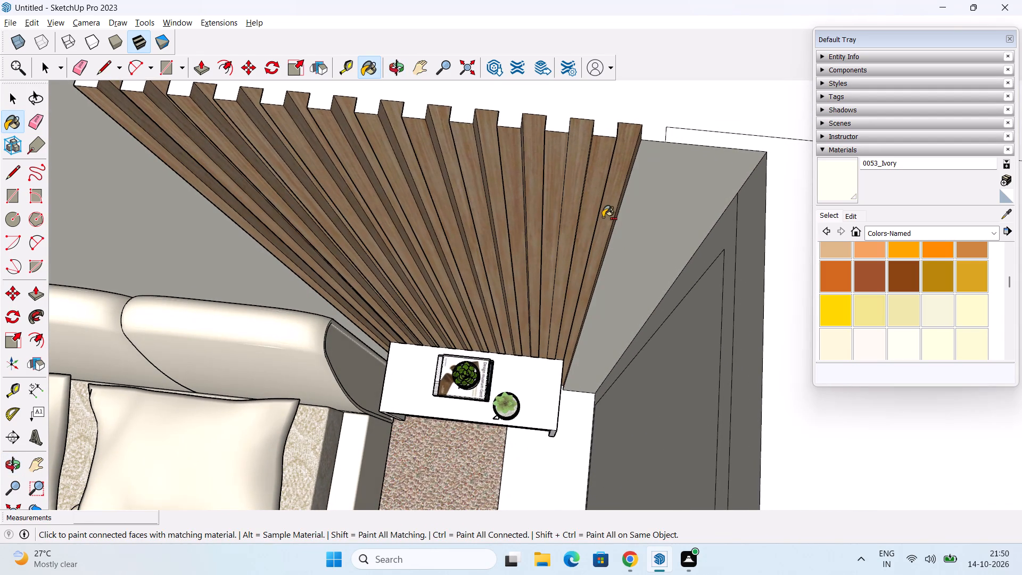
{"action": "key", "text": "ctrl+z"}
{"action": "key", "text": "ctrl+z"}
{"action": "key", "text": "ctrl+z"}
{"action": "key", "text": "ctrl+z"}
{"action": "key", "text": "ctrl+z"}
{"action": "key", "text": "ctrl+z"}
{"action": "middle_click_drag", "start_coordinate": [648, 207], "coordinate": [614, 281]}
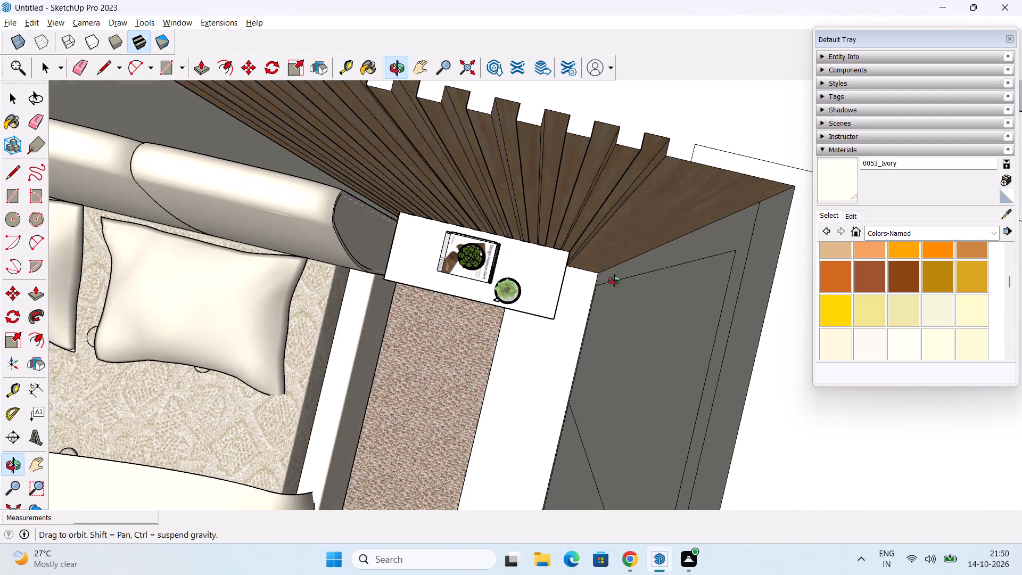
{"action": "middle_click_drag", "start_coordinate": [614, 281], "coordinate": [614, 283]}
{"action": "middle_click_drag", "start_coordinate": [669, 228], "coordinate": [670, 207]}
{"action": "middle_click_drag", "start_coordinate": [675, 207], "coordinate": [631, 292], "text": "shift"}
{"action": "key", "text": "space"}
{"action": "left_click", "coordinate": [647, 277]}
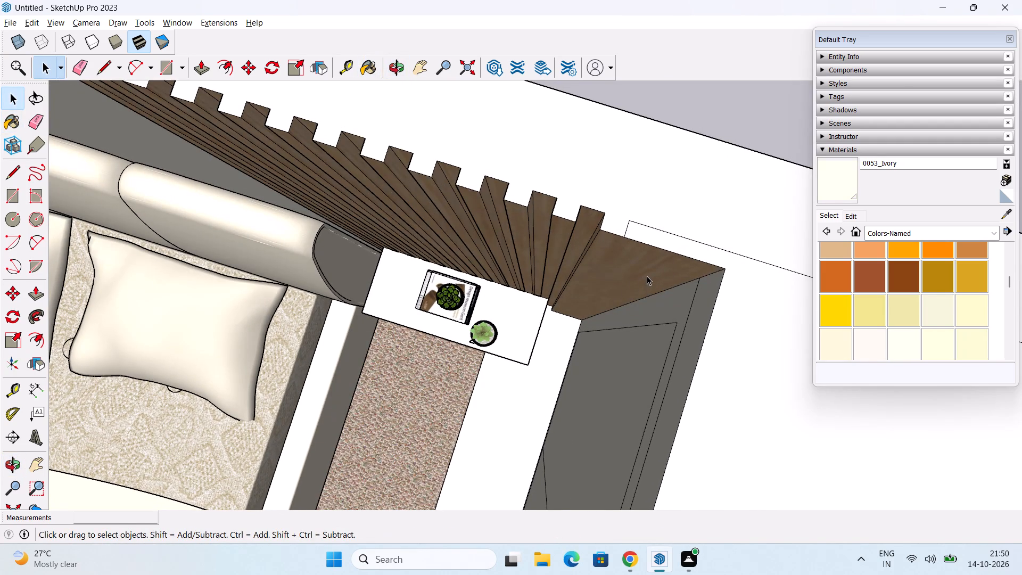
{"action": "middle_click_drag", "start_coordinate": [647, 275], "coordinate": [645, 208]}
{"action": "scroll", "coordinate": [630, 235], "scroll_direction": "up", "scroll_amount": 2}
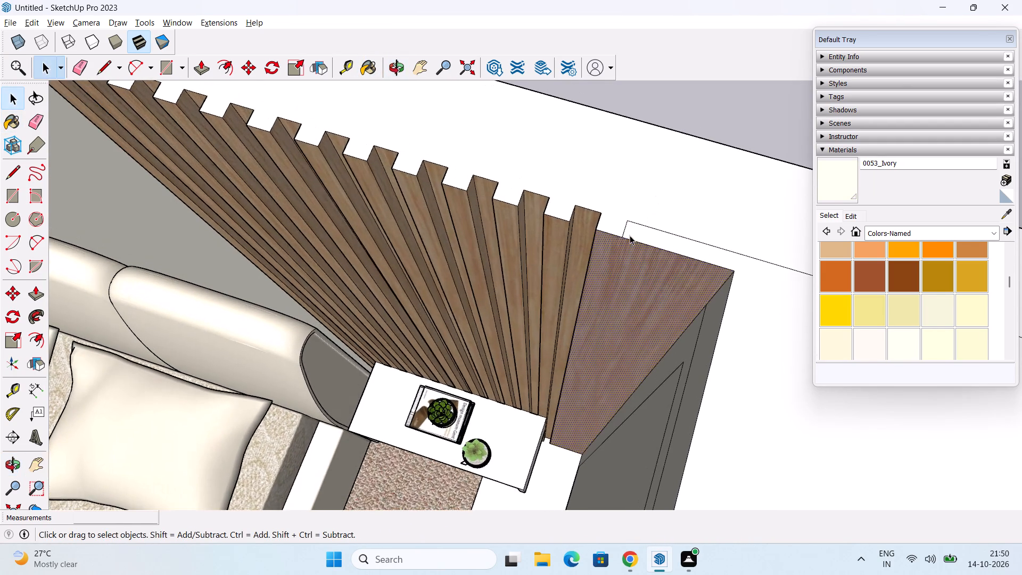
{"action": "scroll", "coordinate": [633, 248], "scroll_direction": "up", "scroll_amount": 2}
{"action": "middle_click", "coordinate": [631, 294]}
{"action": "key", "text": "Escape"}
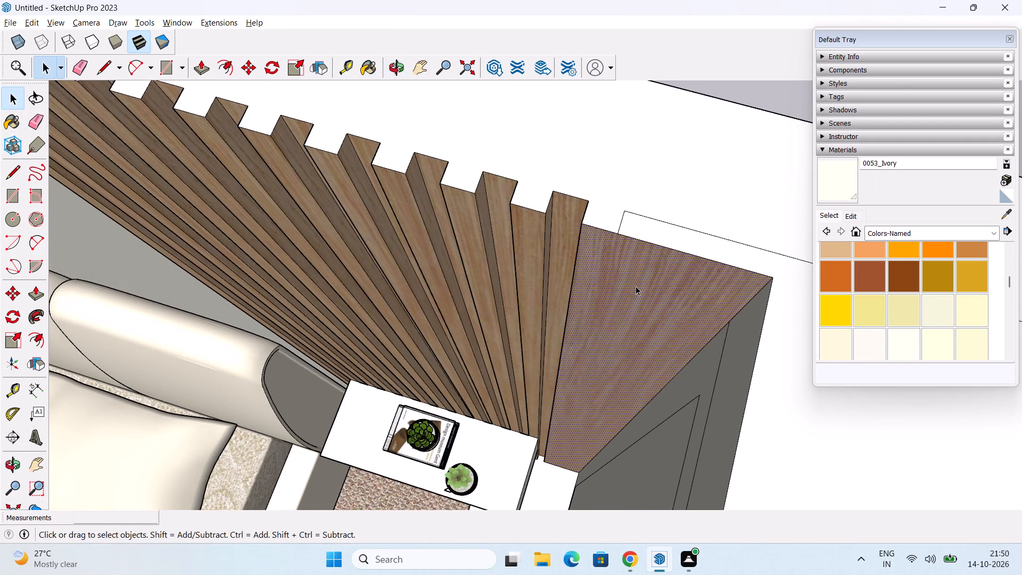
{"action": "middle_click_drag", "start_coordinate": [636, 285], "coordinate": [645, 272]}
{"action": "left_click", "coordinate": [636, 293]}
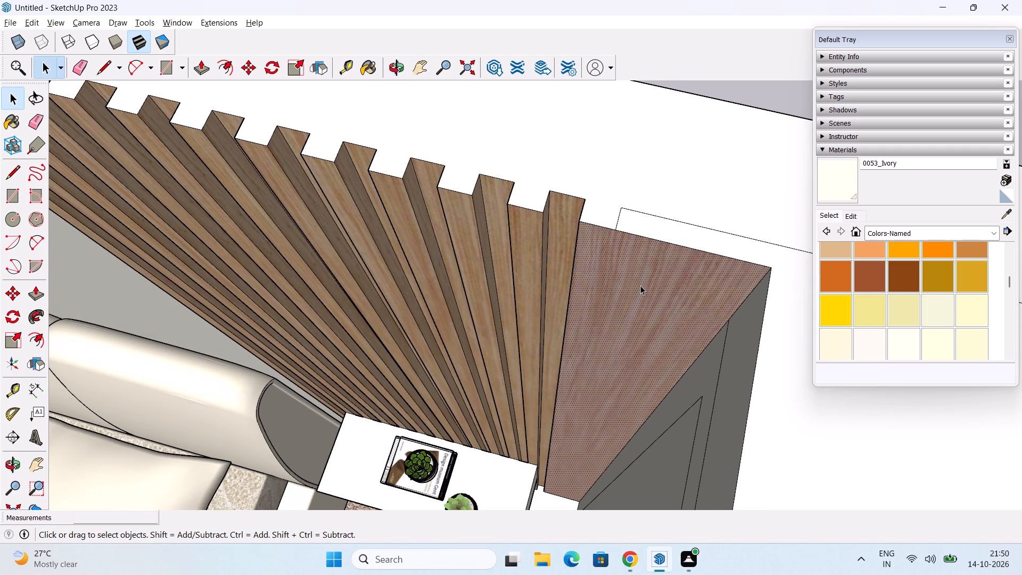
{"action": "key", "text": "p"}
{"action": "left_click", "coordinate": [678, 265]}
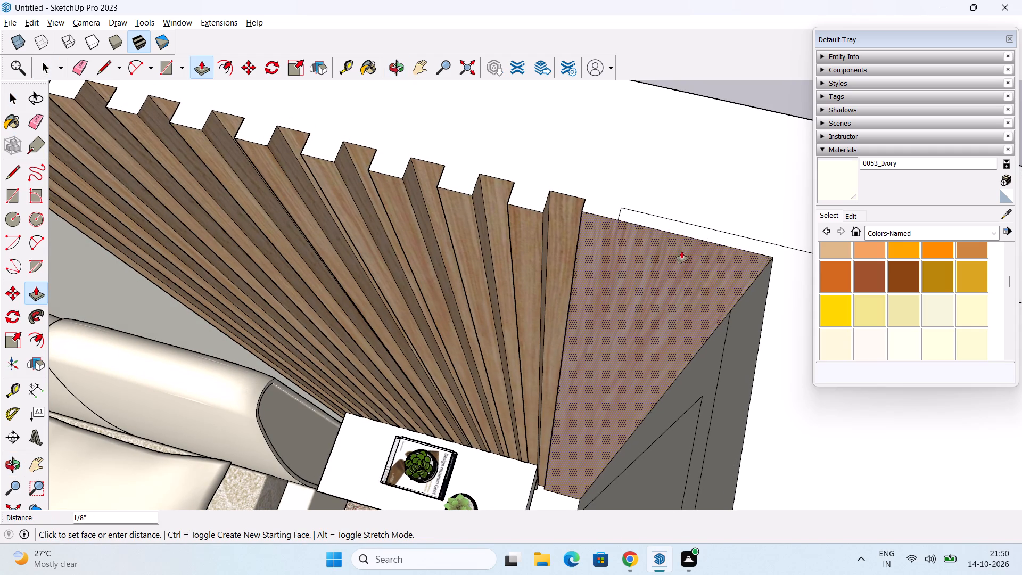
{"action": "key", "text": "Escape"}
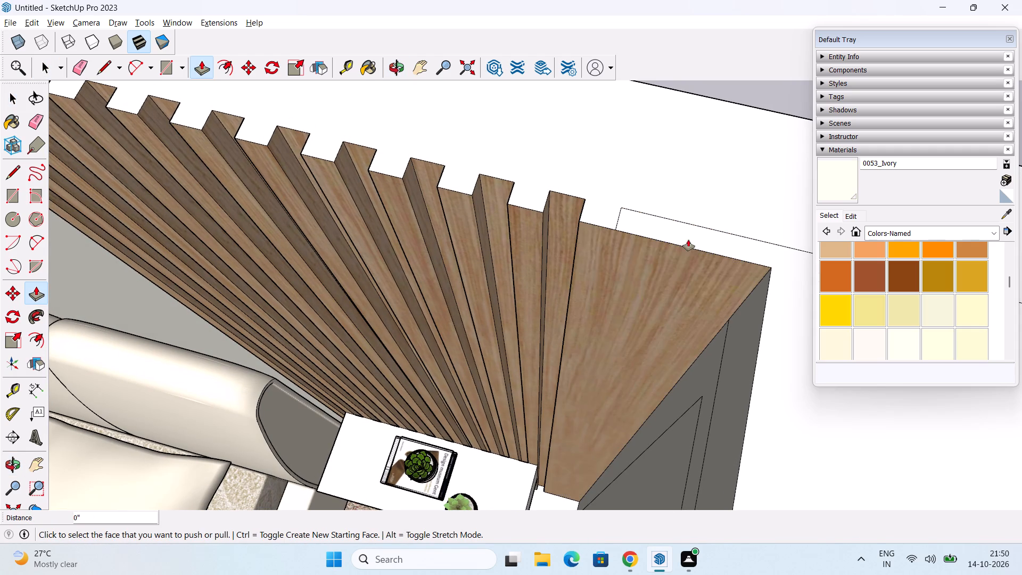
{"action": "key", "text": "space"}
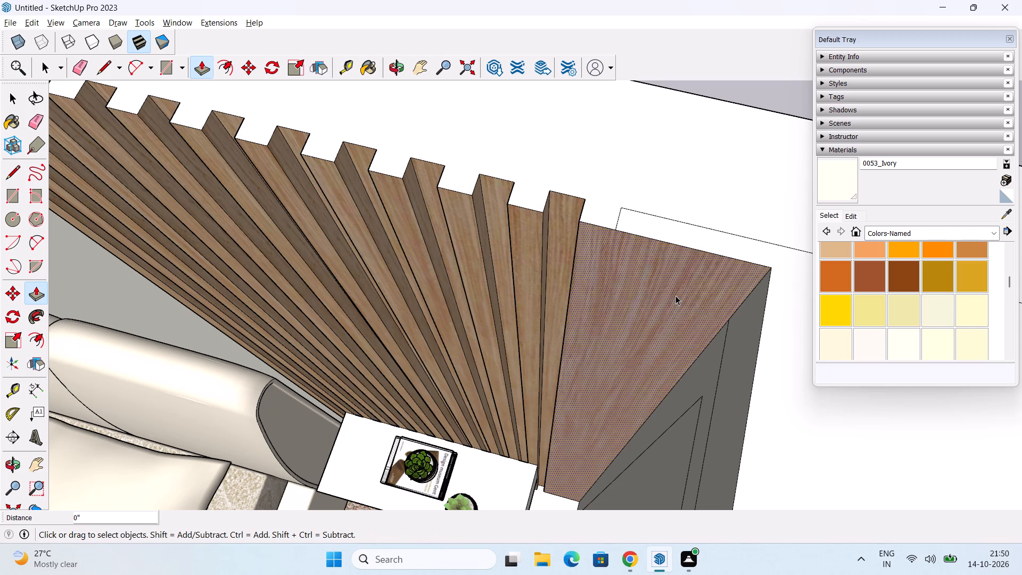
Draw a 10' vertical line down the plain wood strip beside the wardrobe, from the wall outline's corner at the top to the floor.
{"action": "key", "text": "l"}
{"action": "left_click", "coordinate": [619, 231]}
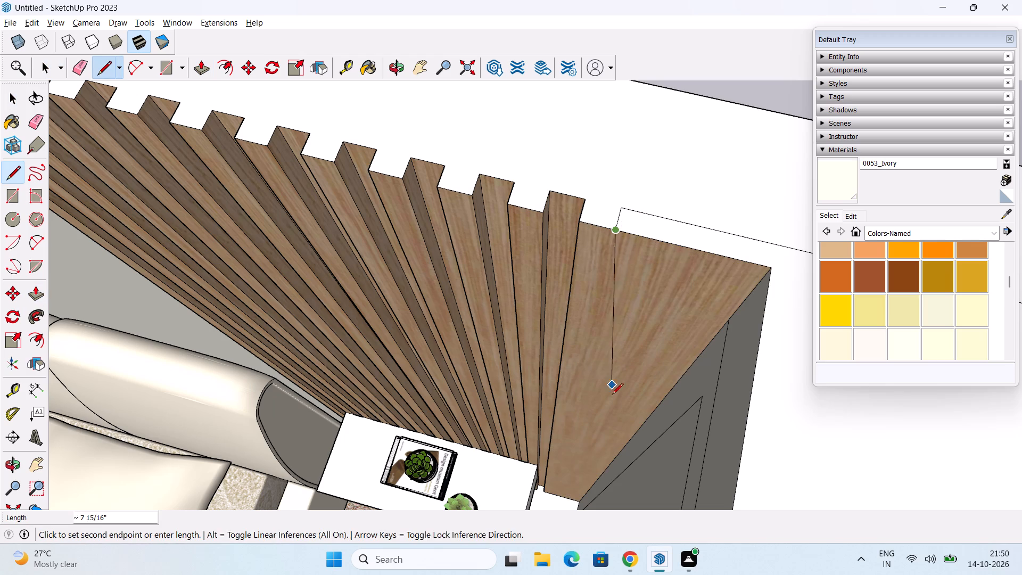
{"action": "middle_click_drag", "start_coordinate": [611, 464], "coordinate": [691, 368]}
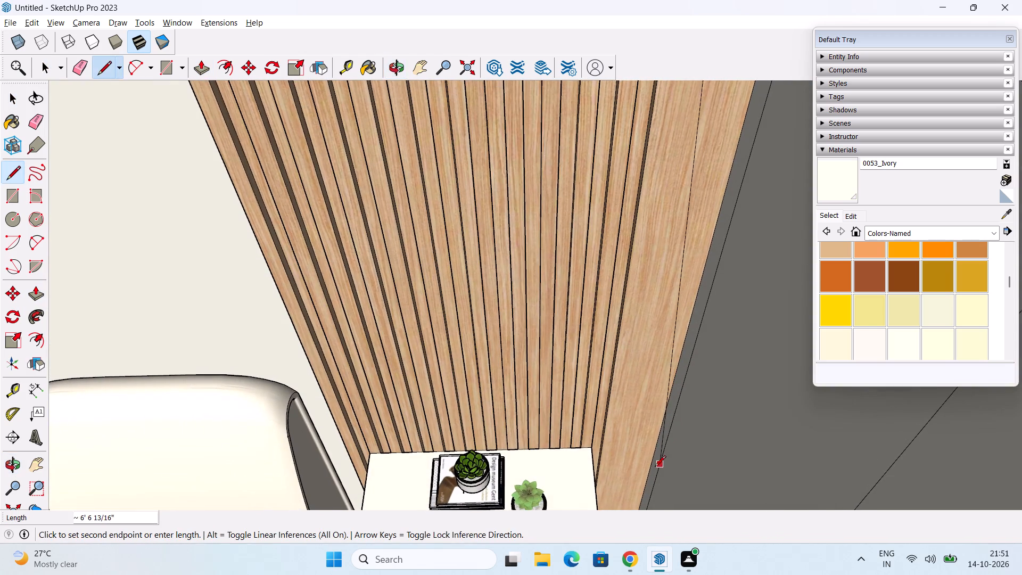
{"action": "middle_click_drag", "start_coordinate": [652, 470], "coordinate": [595, 298]}
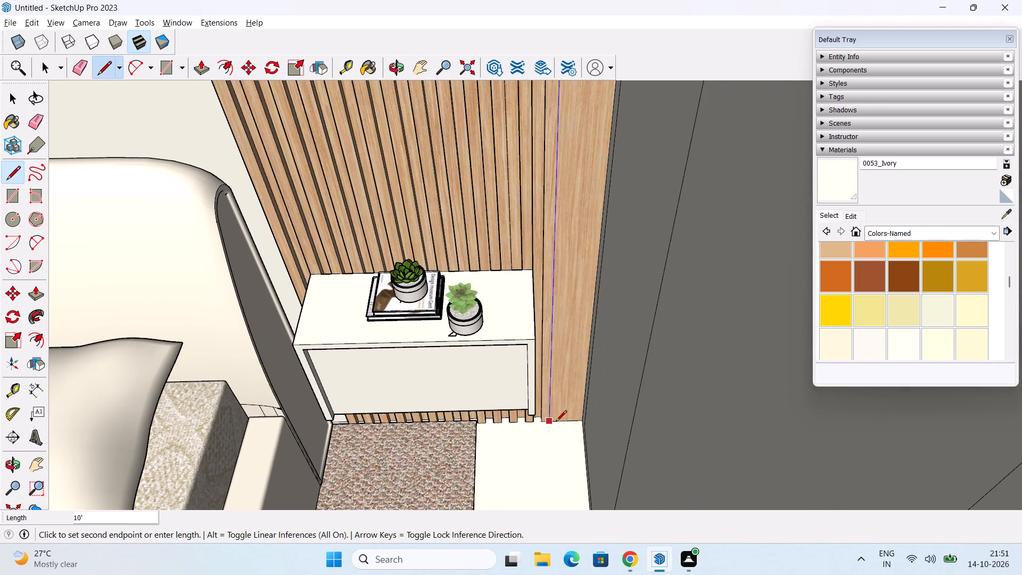
{"action": "scroll", "coordinate": [555, 421], "scroll_direction": "up", "scroll_amount": 8}
{"action": "left_click", "coordinate": [545, 426]}
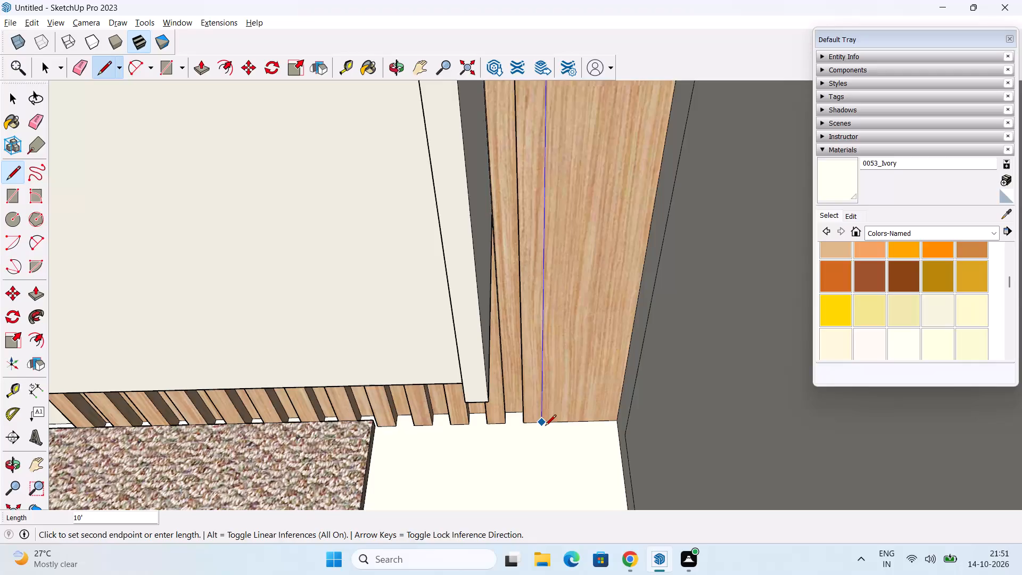
{"action": "scroll", "coordinate": [554, 405], "scroll_direction": "down", "scroll_amount": 3}
{"action": "key", "text": "space"}
Push the wardrobe-side part of the divided plain strip back 1" to the wall outline.
{"action": "scroll", "coordinate": [578, 355], "scroll_direction": "down", "scroll_amount": 3}
{"action": "middle_click_drag", "start_coordinate": [586, 328], "coordinate": [587, 339], "text": "shift"}
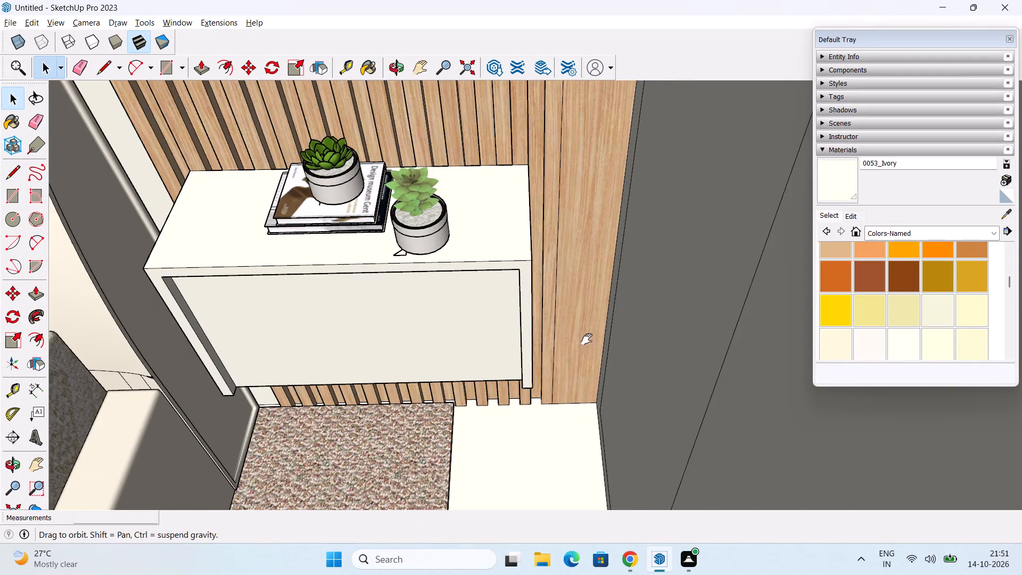
{"action": "middle_click_drag", "start_coordinate": [587, 339], "coordinate": [528, 568], "text": "shift"}
{"action": "middle_click_drag", "start_coordinate": [545, 417], "coordinate": [532, 503]}
{"action": "scroll", "coordinate": [526, 367], "scroll_direction": "down", "scroll_amount": 7}
{"action": "middle_click_drag", "start_coordinate": [530, 351], "coordinate": [561, 416]}
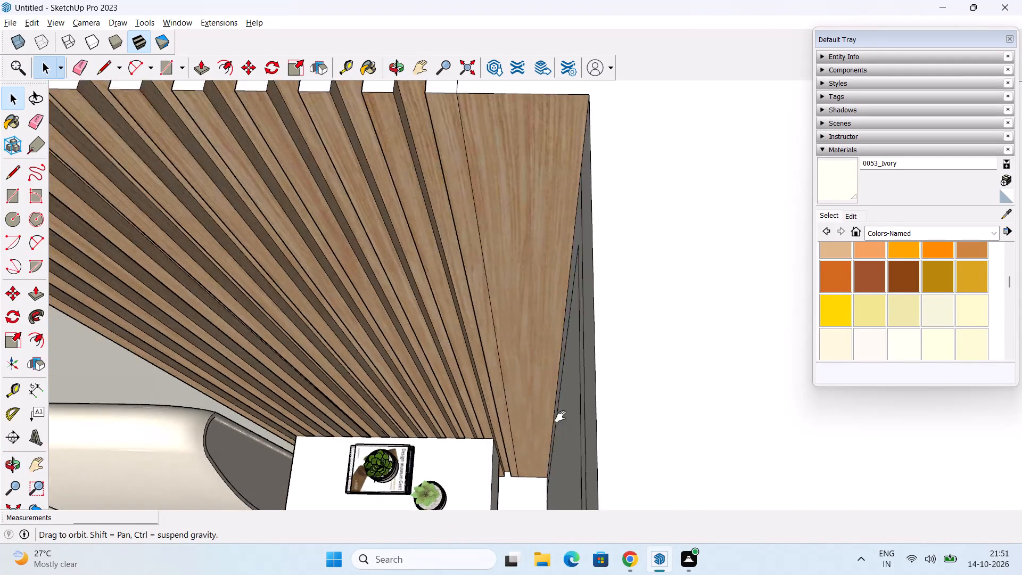
{"action": "middle_click_drag", "start_coordinate": [561, 416], "coordinate": [586, 524]}
{"action": "middle_click_drag", "start_coordinate": [589, 513], "coordinate": [587, 500]}
{"action": "key", "text": "p"}
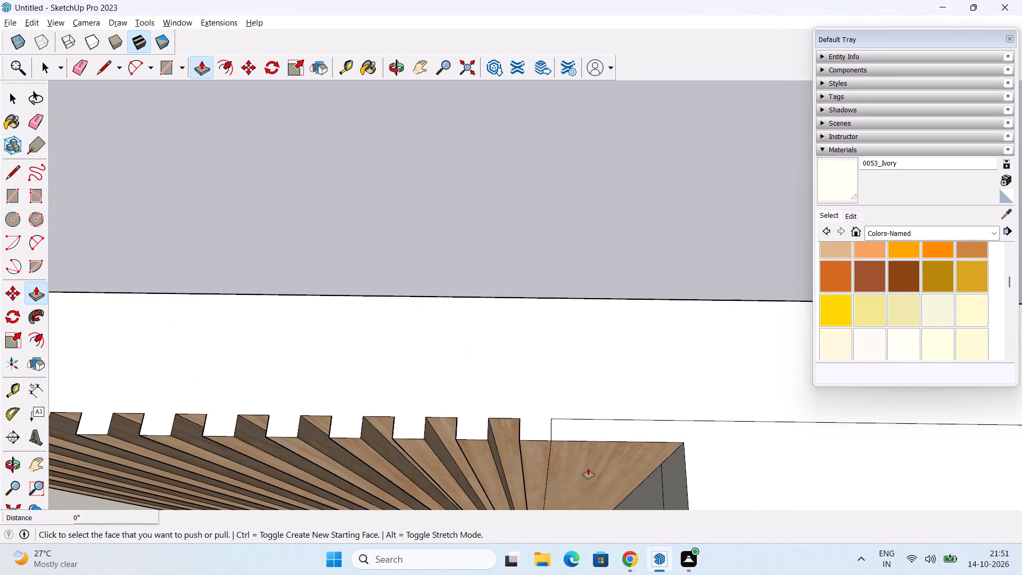
{"action": "left_click", "coordinate": [588, 468]}
{"action": "left_click", "coordinate": [591, 417]}
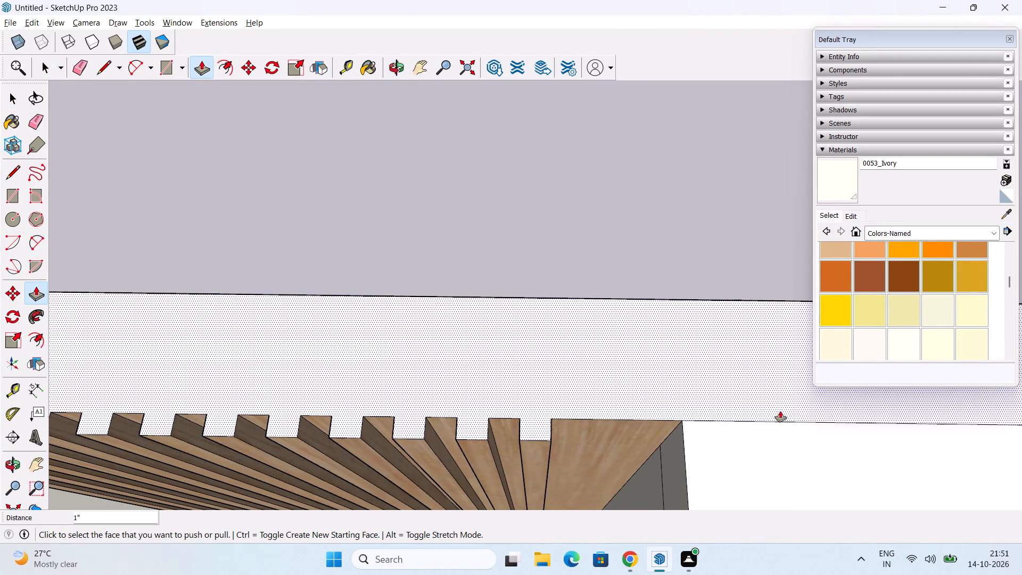
Paint the pushed-back strip between the slatted panel and the wardrobe with 0053_Ivory.
{"action": "left_click", "coordinate": [854, 184]}
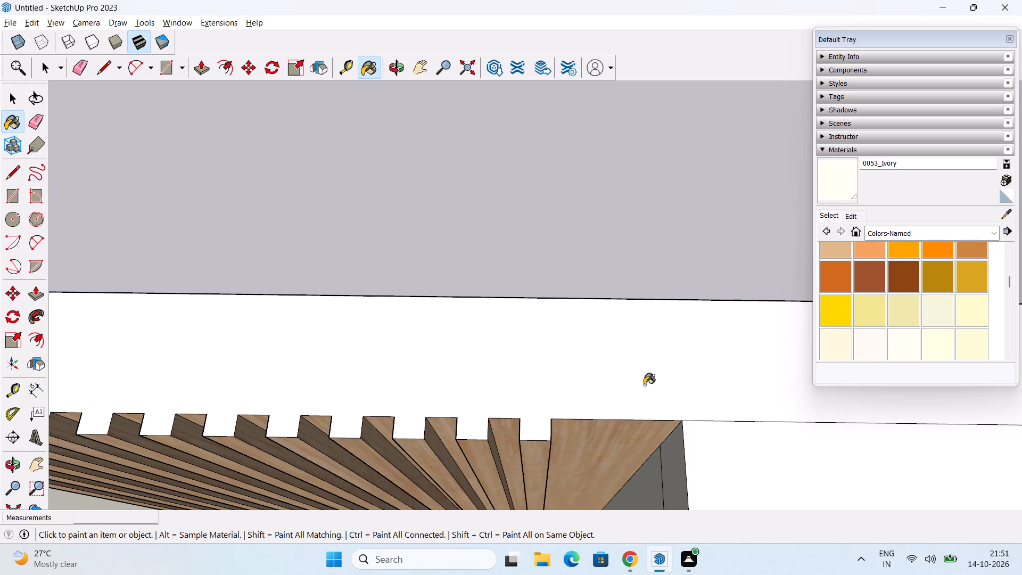
{"action": "left_click", "coordinate": [620, 439]}
{"action": "scroll", "coordinate": [620, 439], "scroll_direction": "down", "scroll_amount": 6}
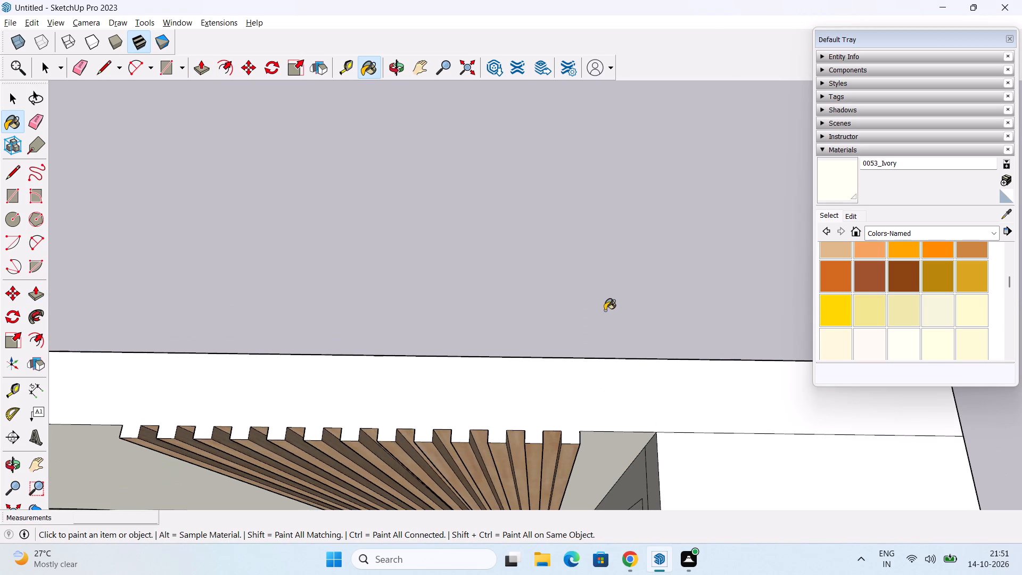
{"action": "middle_click_drag", "start_coordinate": [605, 309], "coordinate": [441, 273]}
{"action": "key", "text": "space"}
Examine the headboard wall, the repainted strip and the wardrobe side from several angles.
{"action": "scroll", "coordinate": [545, 333], "scroll_direction": "down", "scroll_amount": 6}
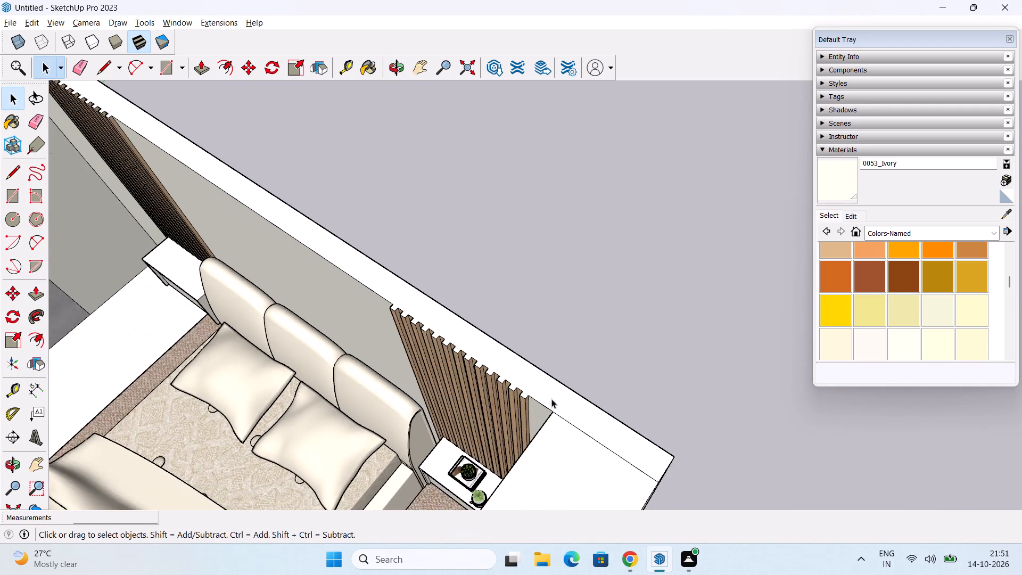
{"action": "middle_click_drag", "start_coordinate": [556, 414], "coordinate": [762, 366]}
{"action": "middle_click_drag", "start_coordinate": [708, 423], "coordinate": [706, 405]}
{"action": "middle_click_drag", "start_coordinate": [719, 406], "coordinate": [839, 413]}
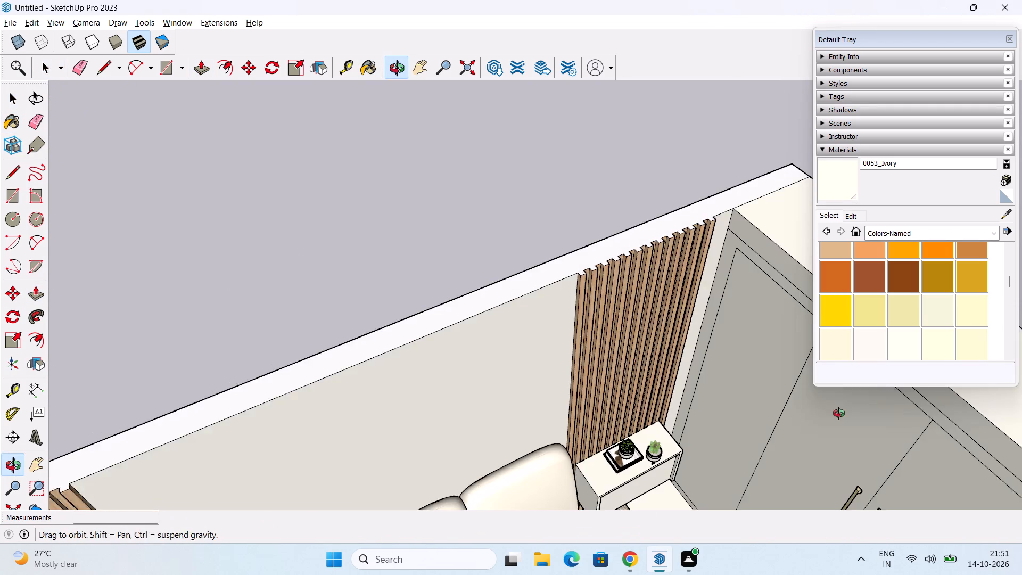
{"action": "middle_click_drag", "start_coordinate": [839, 413], "coordinate": [839, 414]}
{"action": "scroll", "coordinate": [835, 417], "scroll_direction": "down", "scroll_amount": 3}
{"action": "middle_click_drag", "start_coordinate": [836, 435], "coordinate": [703, 387]}
{"action": "scroll", "coordinate": [702, 373], "scroll_direction": "down", "scroll_amount": 6}
{"action": "middle_click_drag", "start_coordinate": [743, 401], "coordinate": [631, 344], "text": "shift"}
{"action": "middle_click_drag", "start_coordinate": [636, 347], "coordinate": [609, 346]}
{"action": "scroll", "coordinate": [620, 335], "scroll_direction": "down", "scroll_amount": 6}
{"action": "middle_click_drag", "start_coordinate": [633, 355], "coordinate": [620, 266], "text": "shift"}
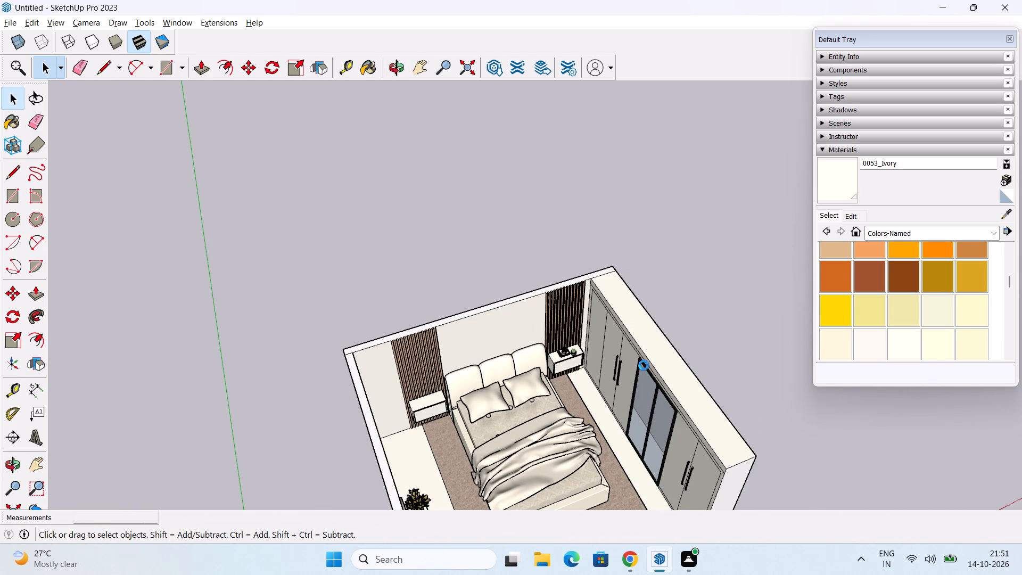
Paint the open end face of the wardrobe-side wall, beside the last wardrobe door, with 0053_Ivory.
{"action": "middle_click_drag", "start_coordinate": [650, 406], "coordinate": [582, 355]}
{"action": "scroll", "coordinate": [586, 372], "scroll_direction": "up", "scroll_amount": 5}
{"action": "middle_click_drag", "start_coordinate": [738, 402], "coordinate": [659, 365]}
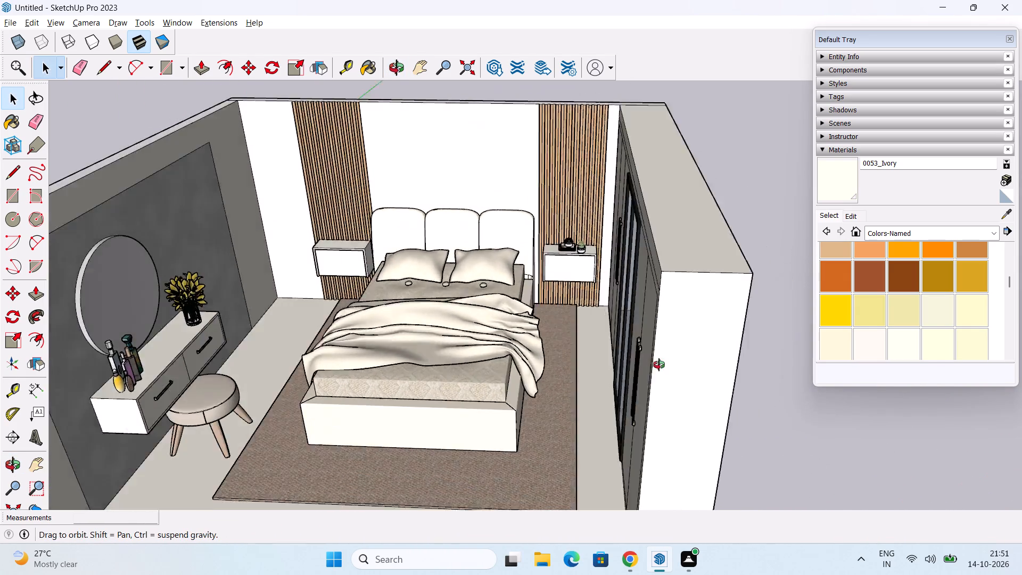
{"action": "middle_click_drag", "start_coordinate": [659, 365], "coordinate": [909, 395]}
{"action": "middle_click_drag", "start_coordinate": [795, 425], "coordinate": [501, 389], "text": "shift"}
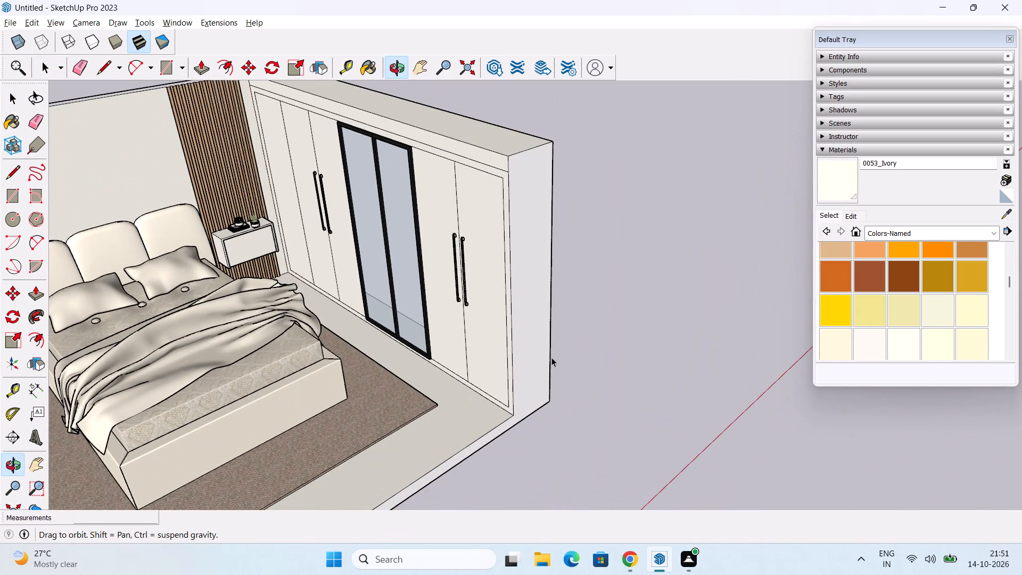
{"action": "left_click", "coordinate": [831, 182]}
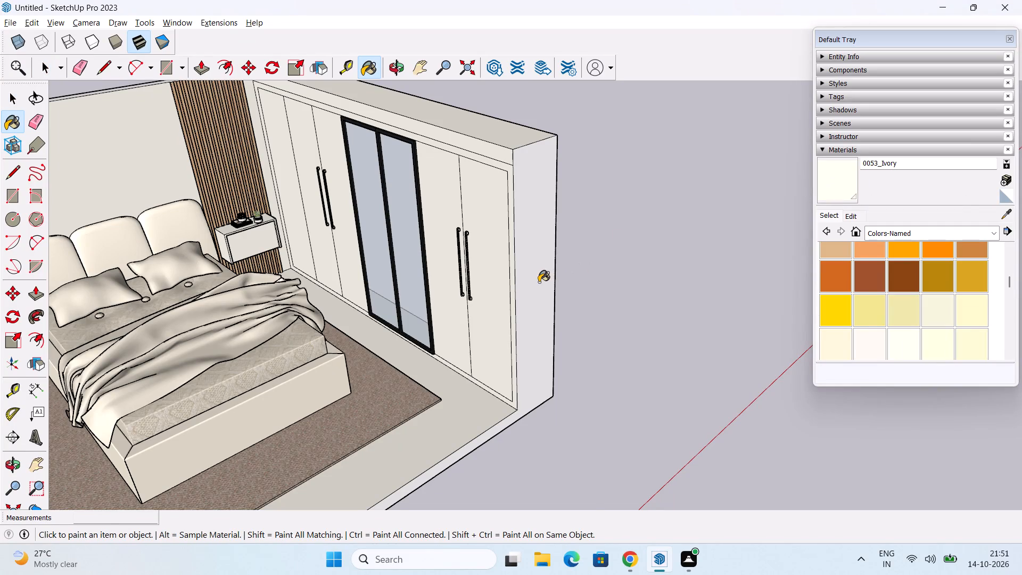
{"action": "left_click", "coordinate": [539, 282]}
{"action": "scroll", "coordinate": [553, 325], "scroll_direction": "down", "scroll_amount": 3}
{"action": "middle_click_drag", "start_coordinate": [539, 398], "coordinate": [385, 438]}
{"action": "scroll", "coordinate": [377, 415], "scroll_direction": "down", "scroll_amount": 1}
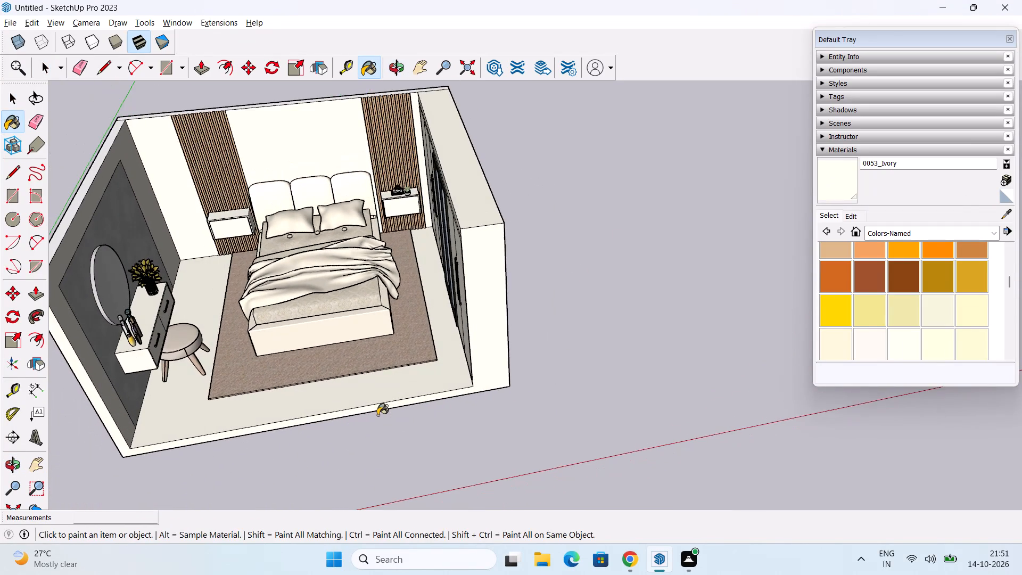
{"action": "middle_click_drag", "start_coordinate": [361, 379], "coordinate": [443, 426]}
{"action": "middle_click_drag", "start_coordinate": [408, 405], "coordinate": [574, 401]}
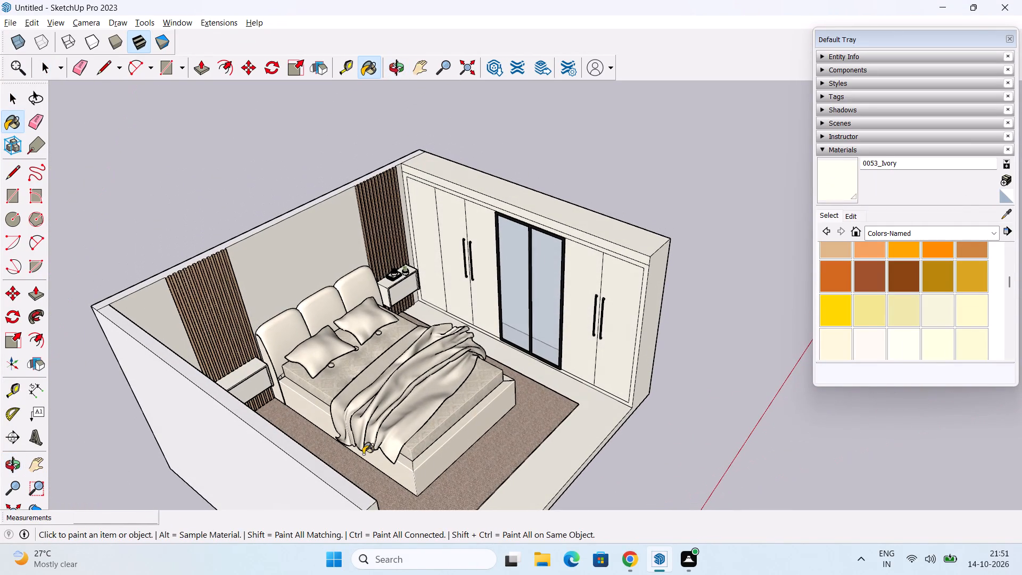
Paint the dressing-side wall's outer face, the wall tops and the headboard wall's outer face with 0053_Ivory.
{"action": "left_click", "coordinate": [291, 470]}
{"action": "left_click", "coordinate": [308, 459]}
{"action": "middle_click_drag", "start_coordinate": [238, 452], "coordinate": [656, 365]}
{"action": "left_click", "coordinate": [647, 370]}
{"action": "scroll", "coordinate": [609, 376], "scroll_direction": "down", "scroll_amount": 2}
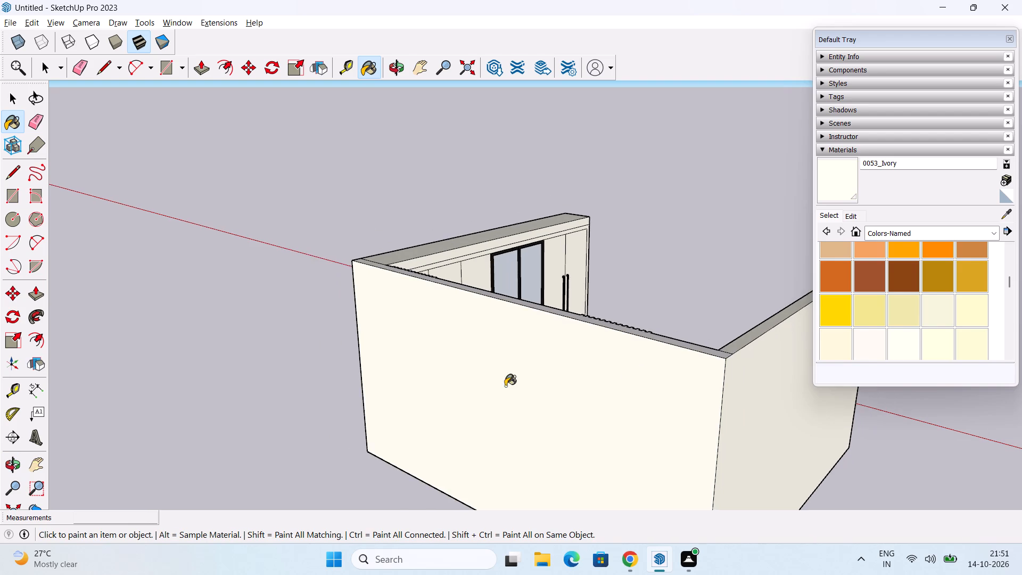
{"action": "middle_click_drag", "start_coordinate": [505, 386], "coordinate": [584, 490]}
{"action": "left_click", "coordinate": [513, 339]}
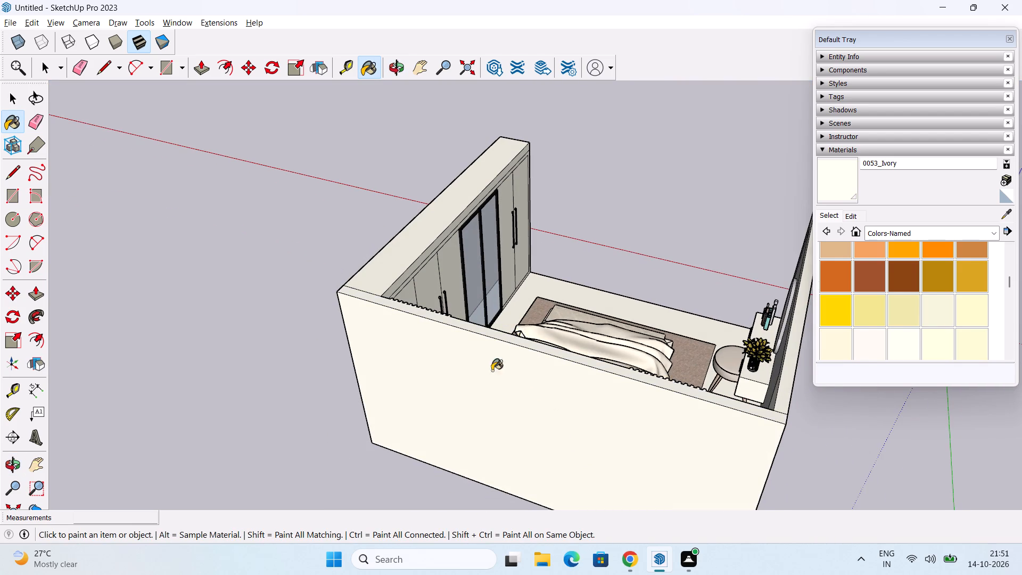
Paint the wardrobe-side wall's outer and end faces and the wall surface above the headboard with 0053_Ivory.
{"action": "middle_click_drag", "start_coordinate": [453, 394], "coordinate": [772, 357]}
{"action": "left_click", "coordinate": [487, 403]}
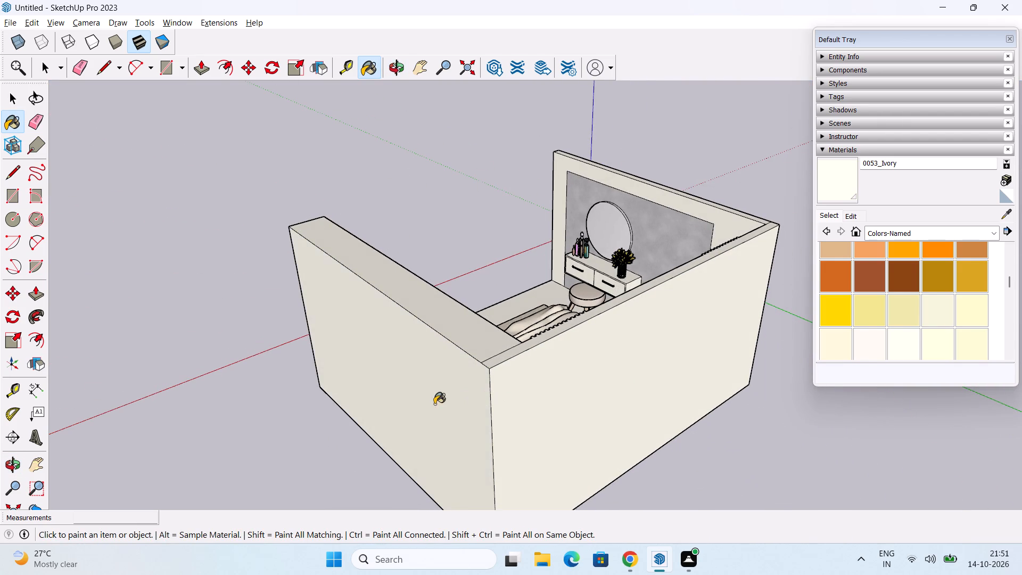
{"action": "scroll", "coordinate": [440, 420], "scroll_direction": "down", "scroll_amount": 3}
{"action": "middle_click_drag", "start_coordinate": [447, 435], "coordinate": [760, 384]}
{"action": "middle_click_drag", "start_coordinate": [566, 433], "coordinate": [742, 401]}
{"action": "scroll", "coordinate": [654, 421], "scroll_direction": "up", "scroll_amount": 4}
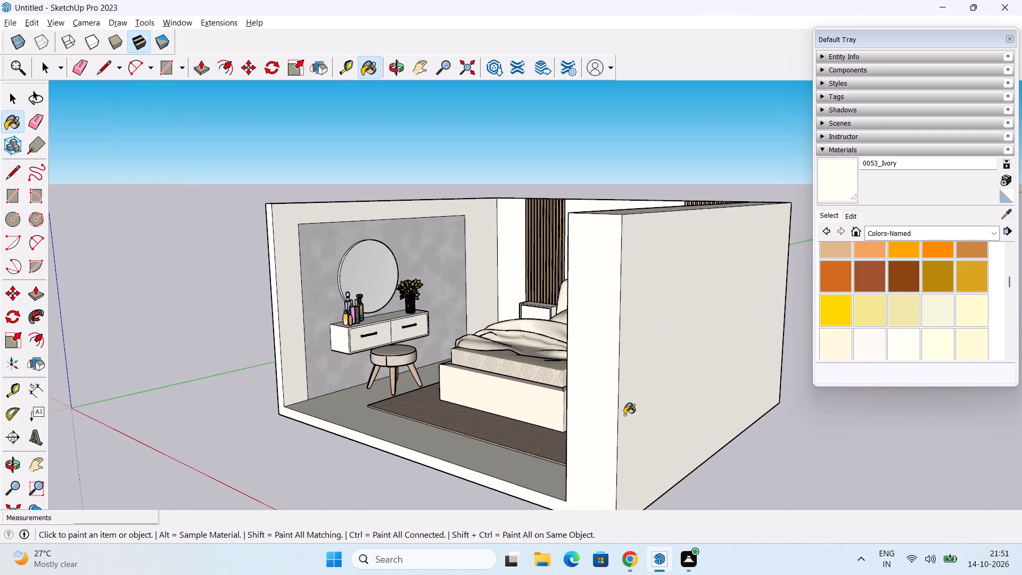
{"action": "left_click", "coordinate": [607, 399]}
{"action": "scroll", "coordinate": [467, 440], "scroll_direction": "down", "scroll_amount": 3}
{"action": "middle_click_drag", "start_coordinate": [512, 421], "coordinate": [678, 488]}
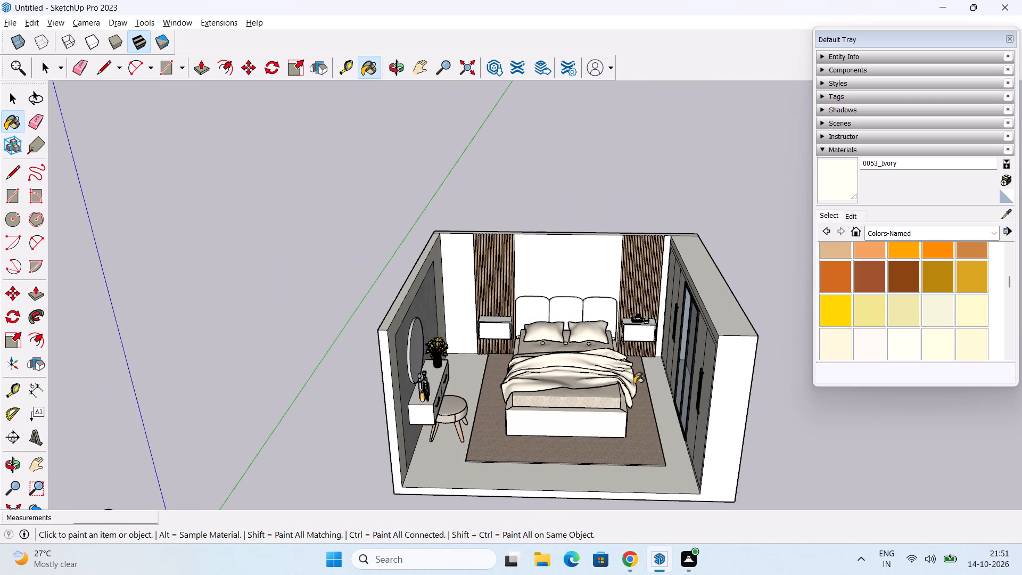
{"action": "left_click", "coordinate": [583, 269]}
Select all connected geometry of the room, including floor, walls and wardrobe, and make it a group.
{"action": "middle_click_drag", "start_coordinate": [582, 272], "coordinate": [465, 400]}
{"action": "scroll", "coordinate": [558, 319], "scroll_direction": "up", "scroll_amount": 3}
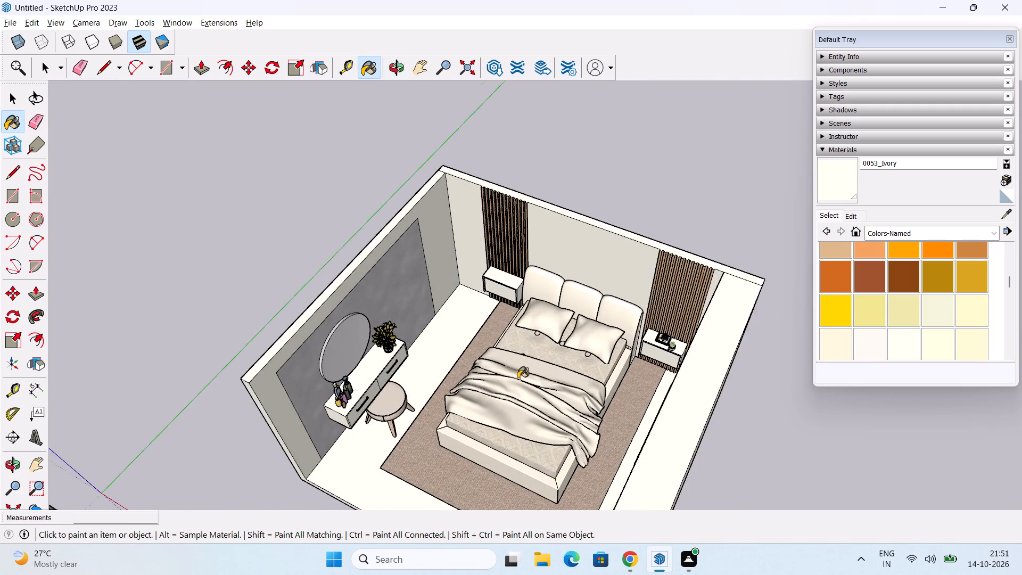
{"action": "scroll", "coordinate": [518, 379], "scroll_direction": "up", "scroll_amount": 2}
{"action": "middle_click_drag", "start_coordinate": [507, 432], "coordinate": [633, 367]}
{"action": "scroll", "coordinate": [616, 369], "scroll_direction": "down", "scroll_amount": 3}
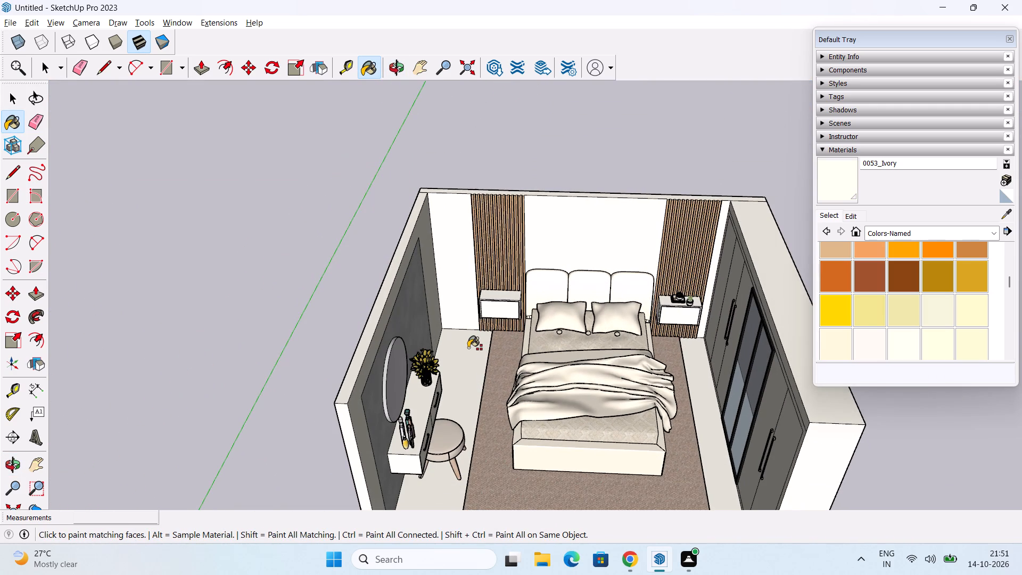
{"action": "left_click", "coordinate": [469, 348]}
{"action": "key", "text": "space"}
{"action": "triple_click", "coordinate": [470, 348]}
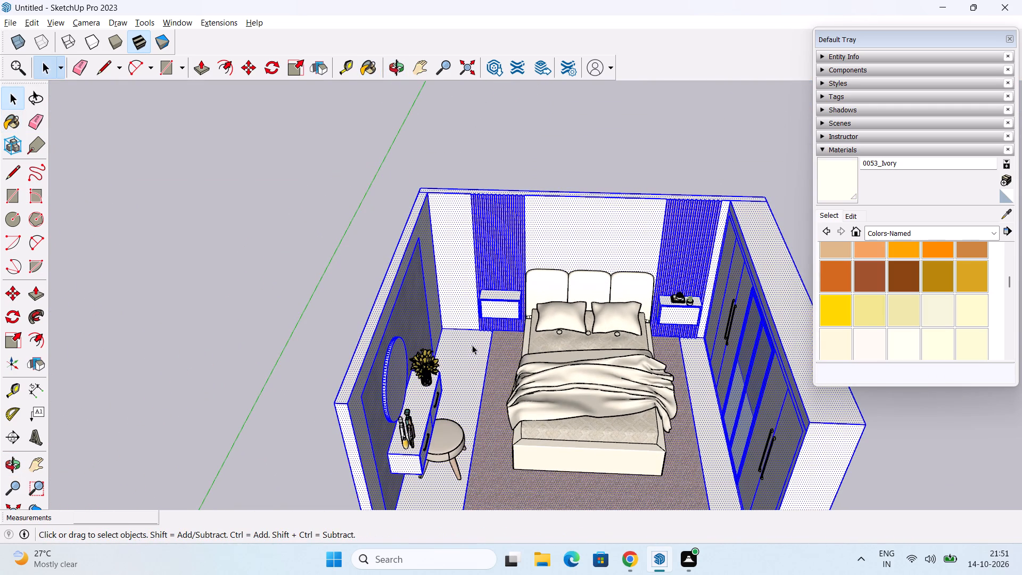
{"action": "right_click", "coordinate": [472, 343]}
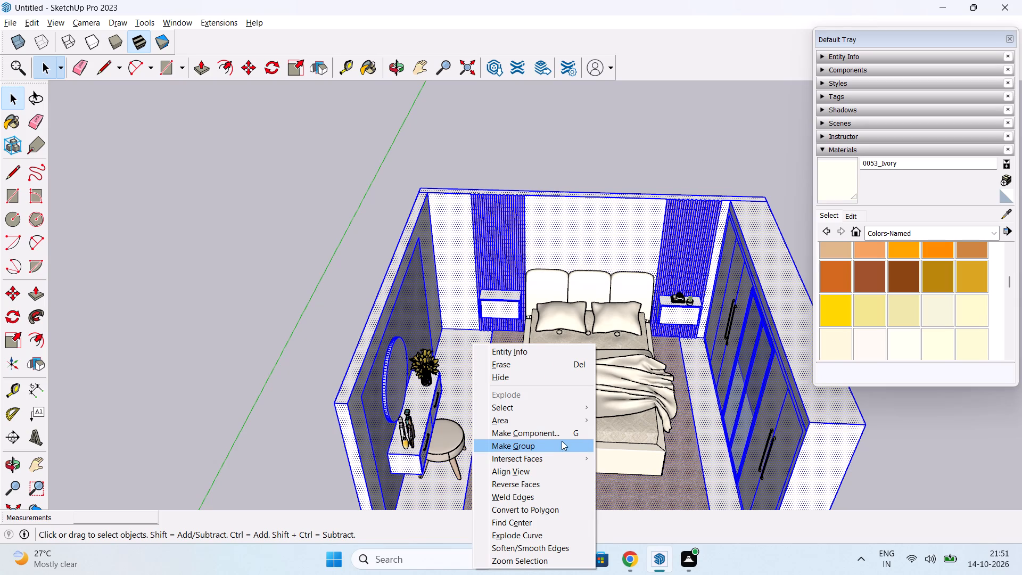
{"action": "left_click", "coordinate": [557, 447]}
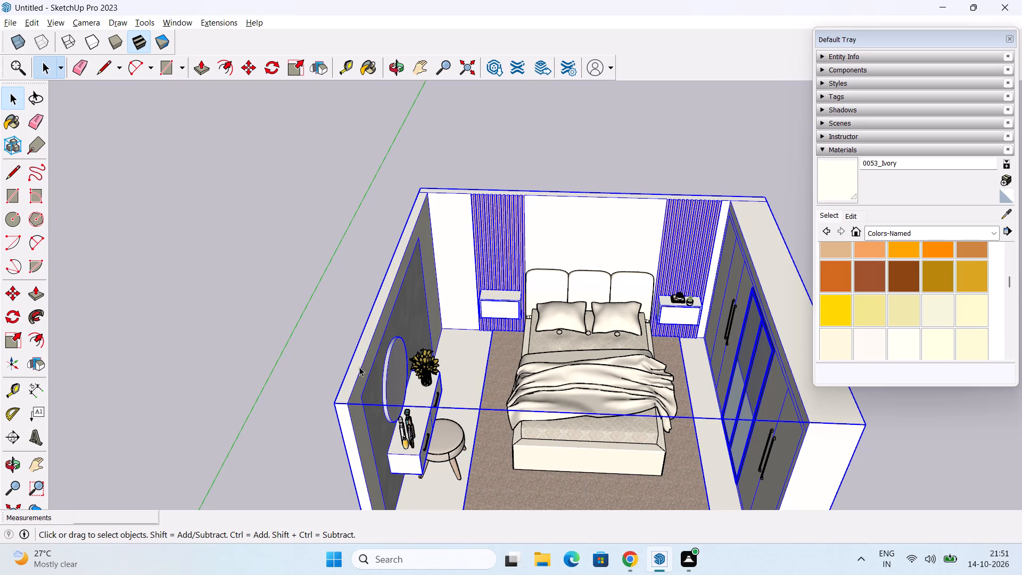
{"action": "left_click", "coordinate": [306, 327]}
Draw a 19' 6" by 17' ceiling rectangle across the wall tops, from the dressing-side rear corner to the opposite front corner.
{"action": "left_click", "coordinate": [18, 195]}
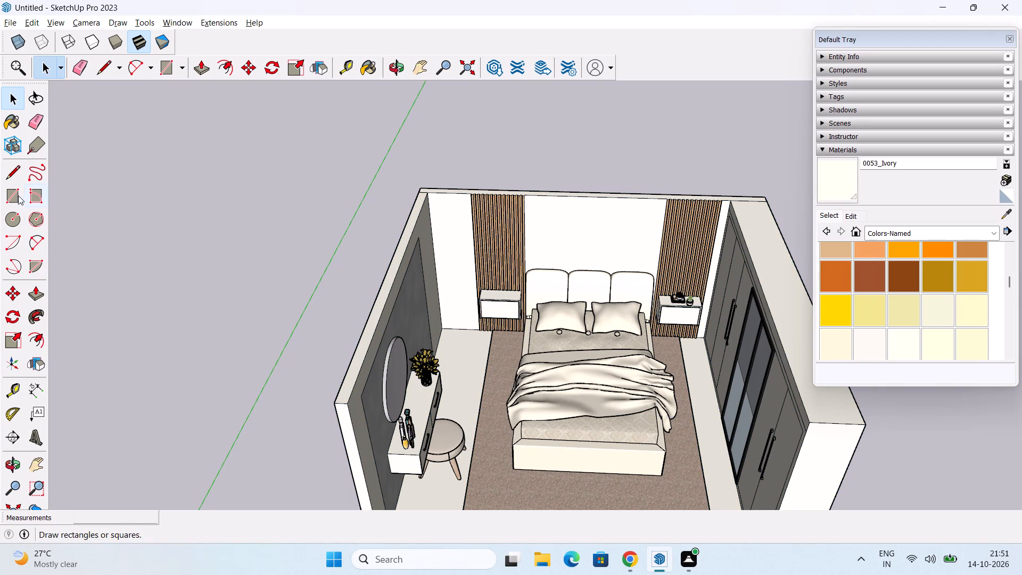
{"action": "left_click", "coordinate": [419, 188]}
{"action": "middle_click_drag", "start_coordinate": [732, 398], "coordinate": [547, 384], "text": "shift"}
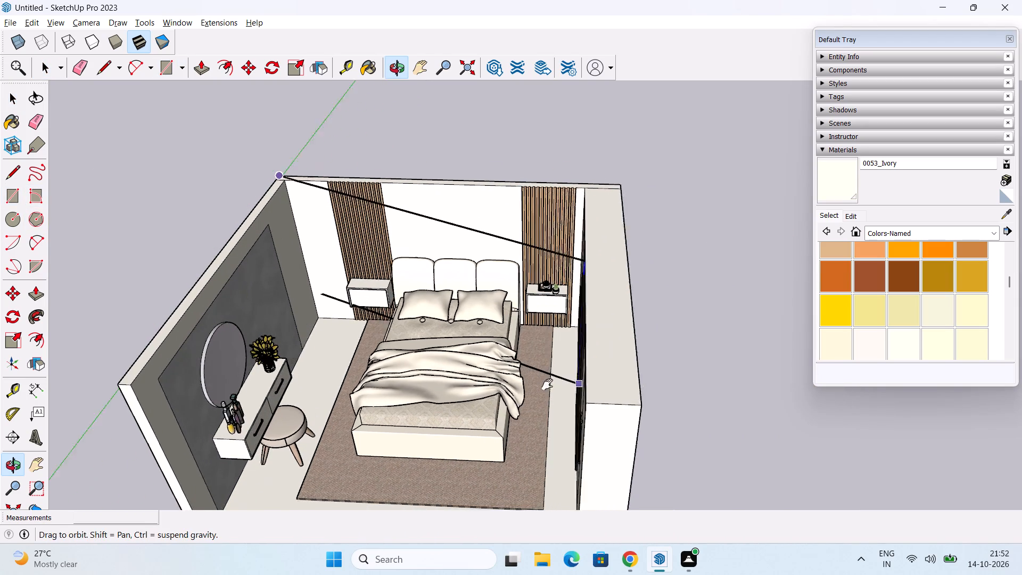
{"action": "middle_click_drag", "start_coordinate": [547, 384], "coordinate": [540, 383], "text": "shift"}
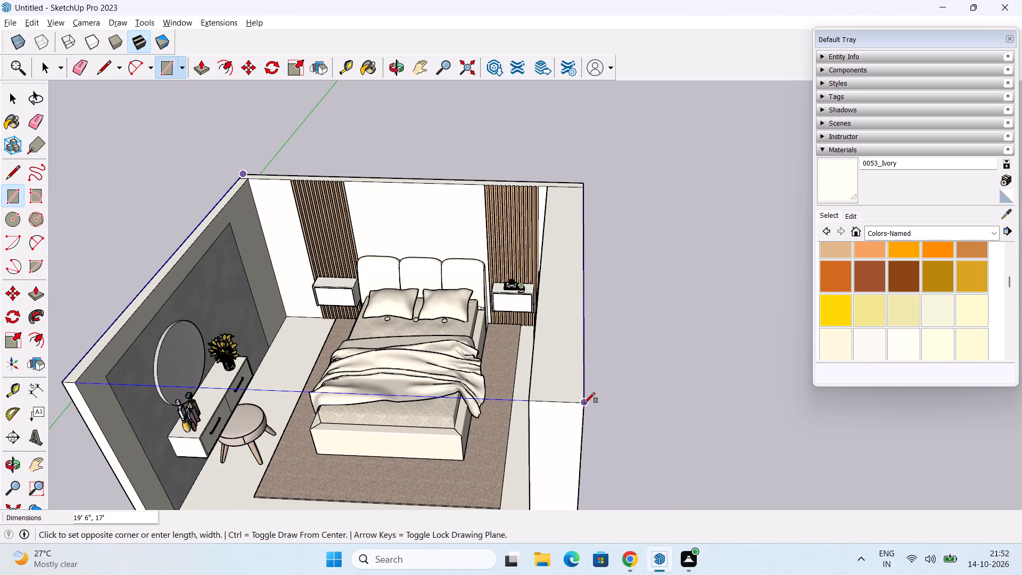
{"action": "left_click", "coordinate": [584, 403]}
{"action": "key", "text": "space"}
Extrude the ceiling rectangle upward 6" with Push/Pull.
{"action": "key", "text": "p"}
{"action": "left_click", "coordinate": [501, 351]}
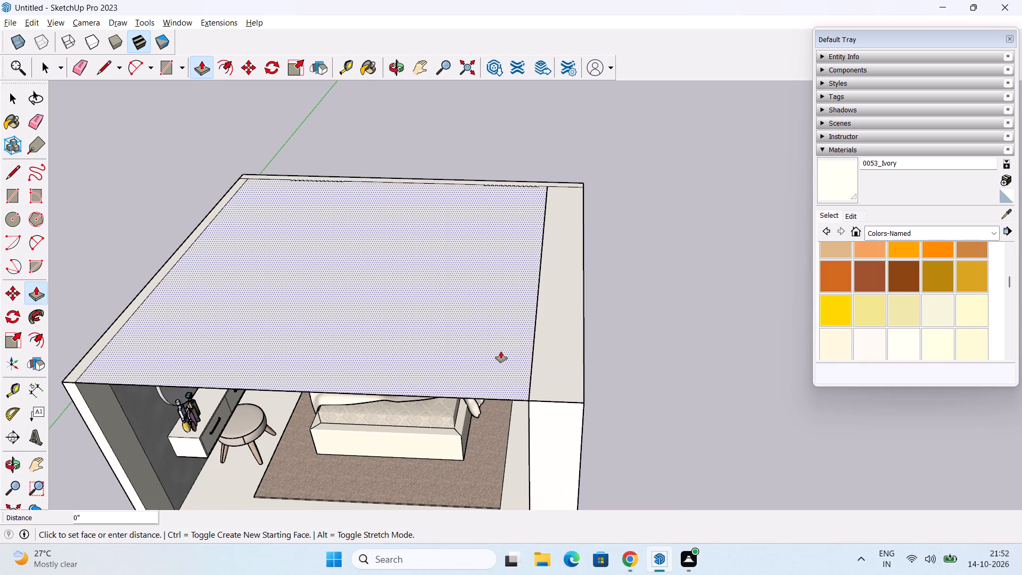
{"action": "key", "text": "6"}
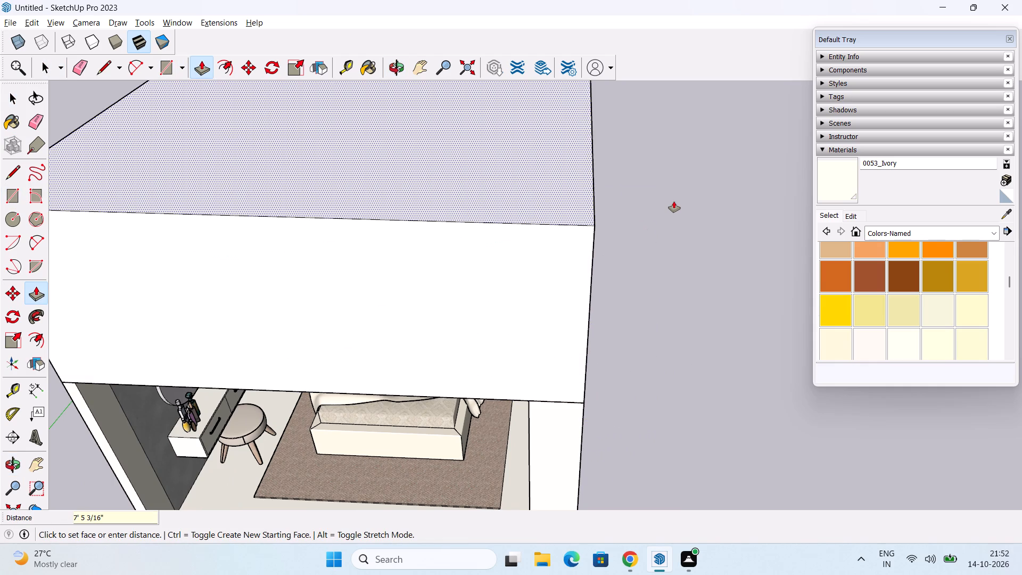
{"action": "key", "text": "shift+quotedbl"}
{"action": "key", "text": "BackSpace"}
{"action": "key", "text": "6"}
{"action": "key", "text": "shift+quotedbl"}
{"action": "key", "text": "Return"}
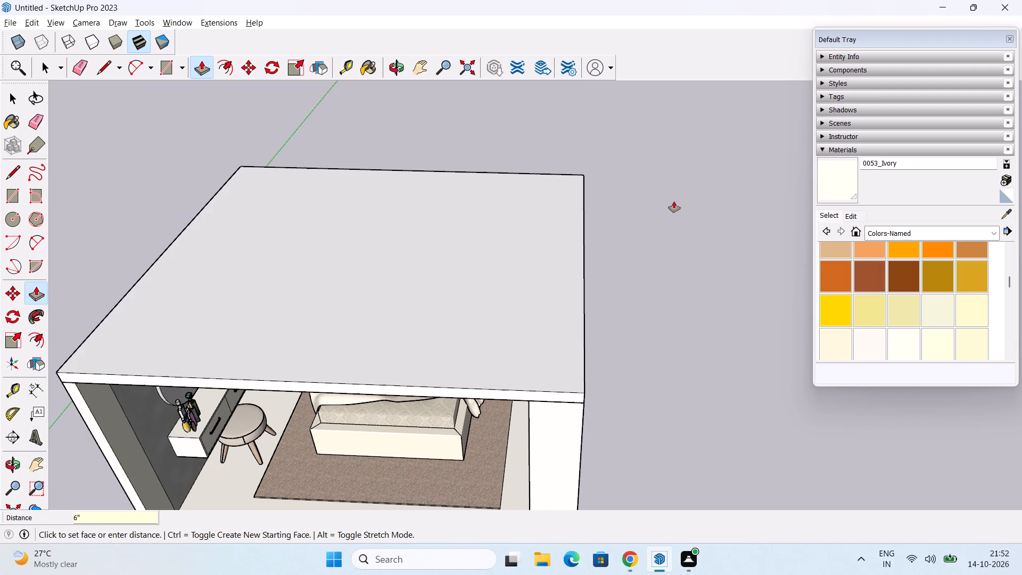
Examine the ceiling's underside and its junctions with the headboard wall and wardrobe from below.
{"action": "middle_click_drag", "start_coordinate": [565, 347], "coordinate": [591, 206]}
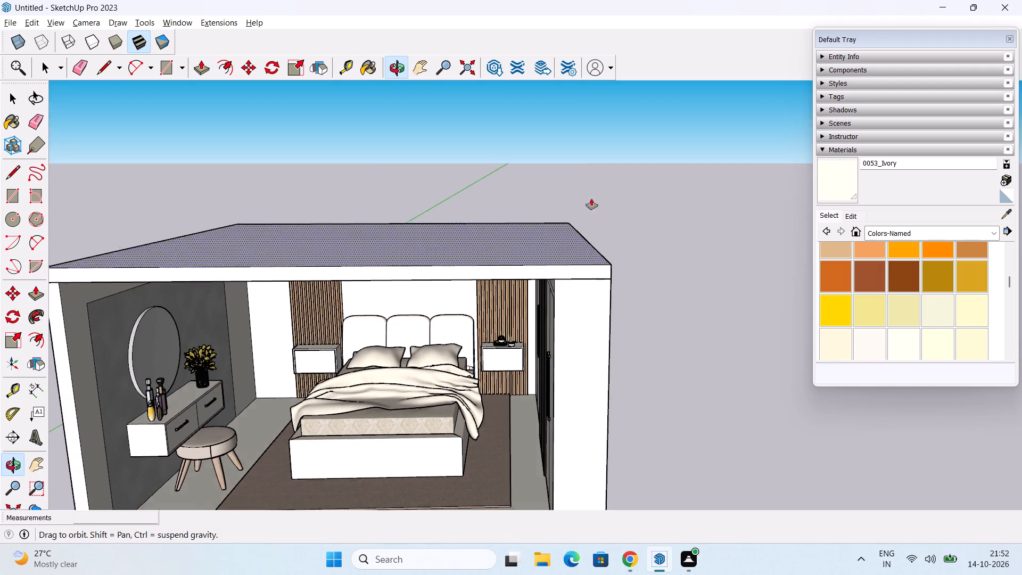
{"action": "middle_click_drag", "start_coordinate": [407, 295], "coordinate": [403, 151]}
{"action": "middle_click_drag", "start_coordinate": [287, 234], "coordinate": [308, 216]}
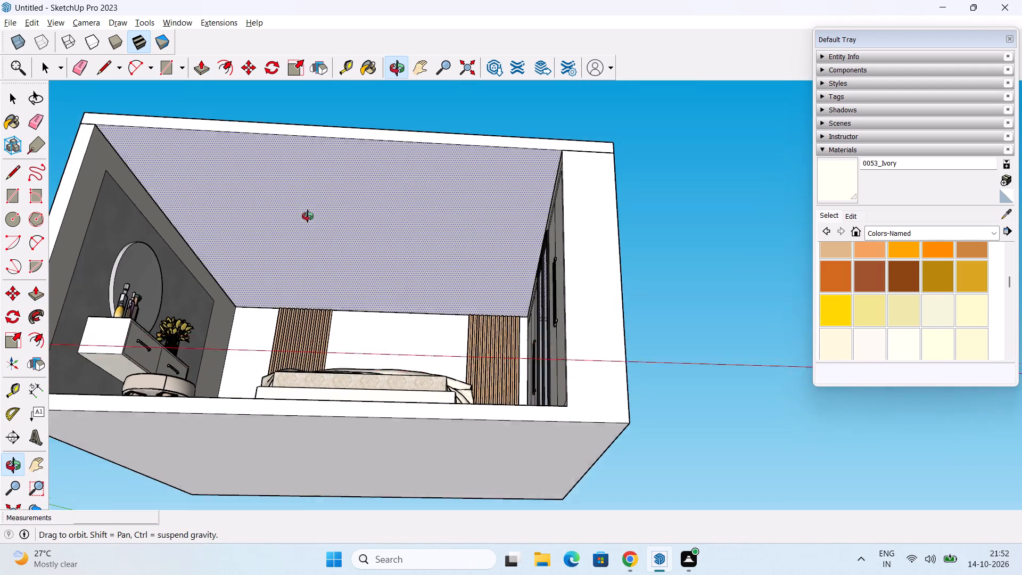
{"action": "middle_click_drag", "start_coordinate": [308, 216], "coordinate": [310, 213]}
{"action": "key", "text": "v"}
{"action": "key", "text": "space"}
{"action": "middle_click_drag", "start_coordinate": [376, 222], "coordinate": [458, 160]}
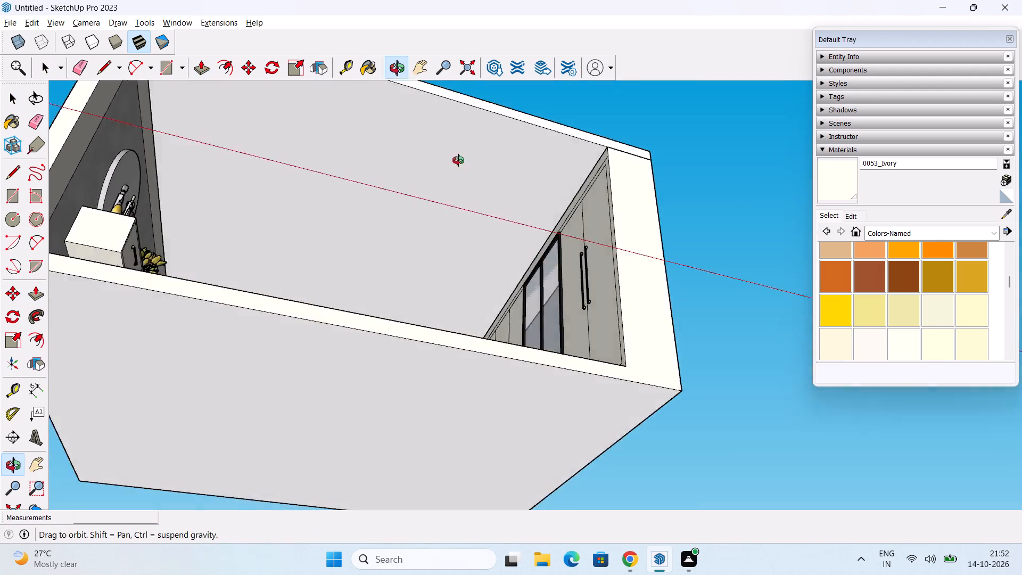
{"action": "middle_click_drag", "start_coordinate": [458, 160], "coordinate": [436, 214]}
{"action": "scroll", "coordinate": [426, 190], "scroll_direction": "up", "scroll_amount": 2}
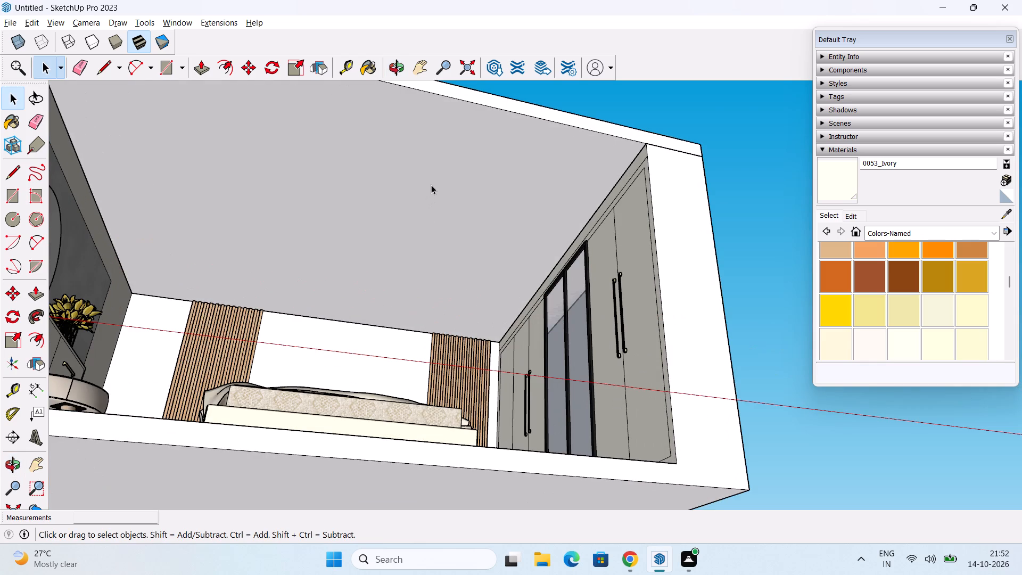
{"action": "middle_click_drag", "start_coordinate": [477, 198], "coordinate": [487, 155]}
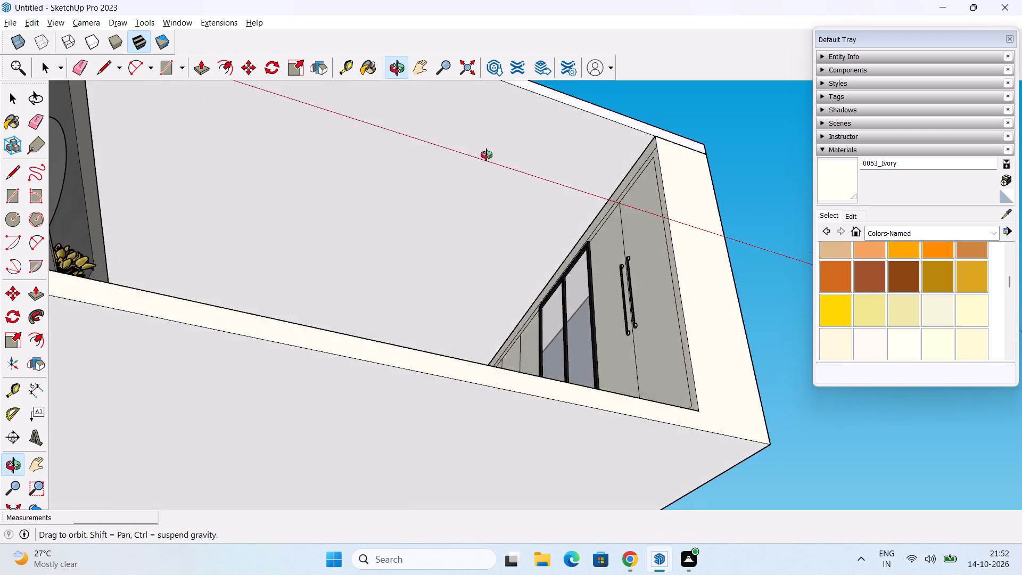
{"action": "middle_click_drag", "start_coordinate": [487, 155], "coordinate": [455, 233]}
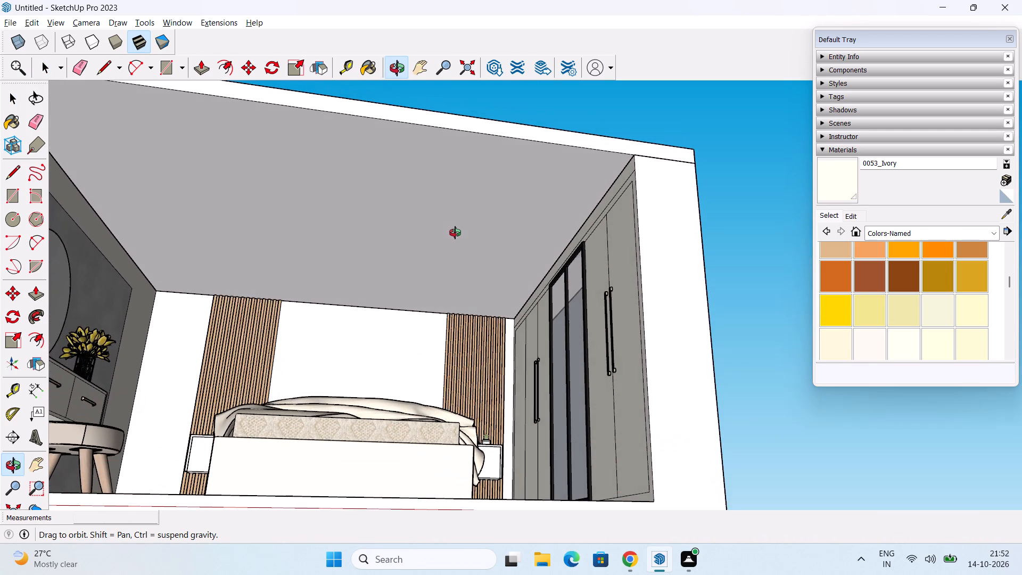
{"action": "middle_click_drag", "start_coordinate": [455, 233], "coordinate": [436, 223]}
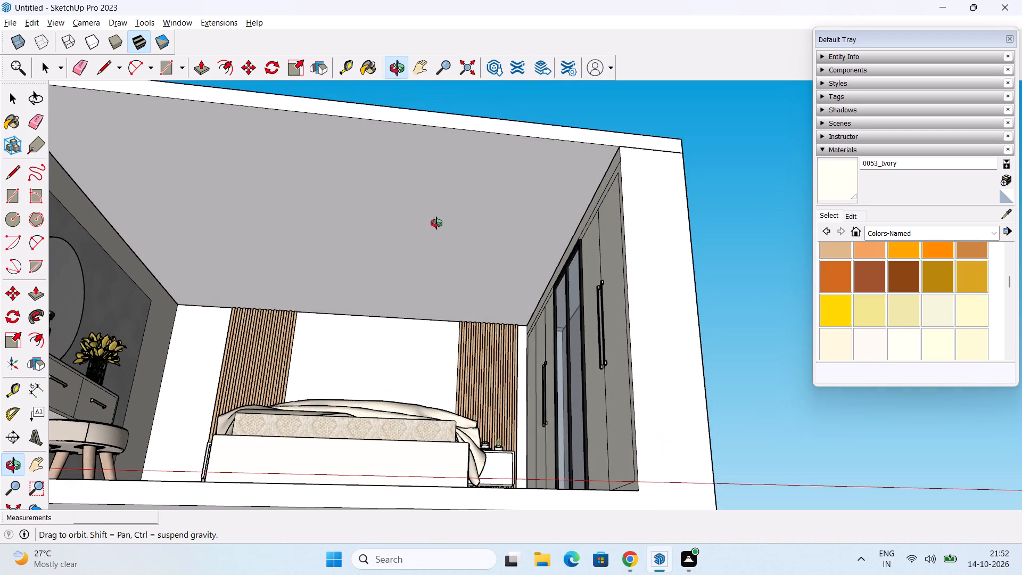
{"action": "middle_click_drag", "start_coordinate": [436, 223], "coordinate": [409, 236]}
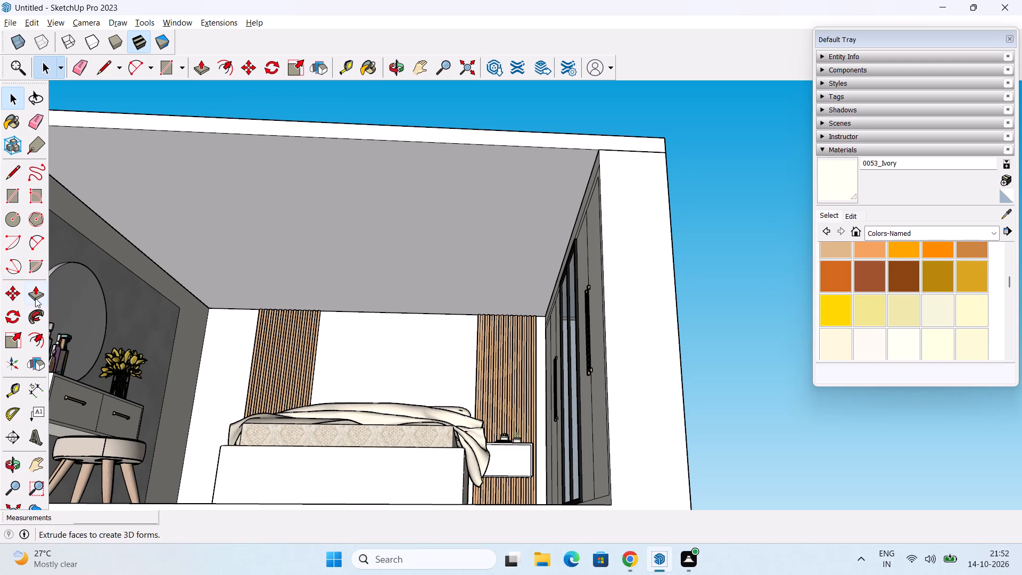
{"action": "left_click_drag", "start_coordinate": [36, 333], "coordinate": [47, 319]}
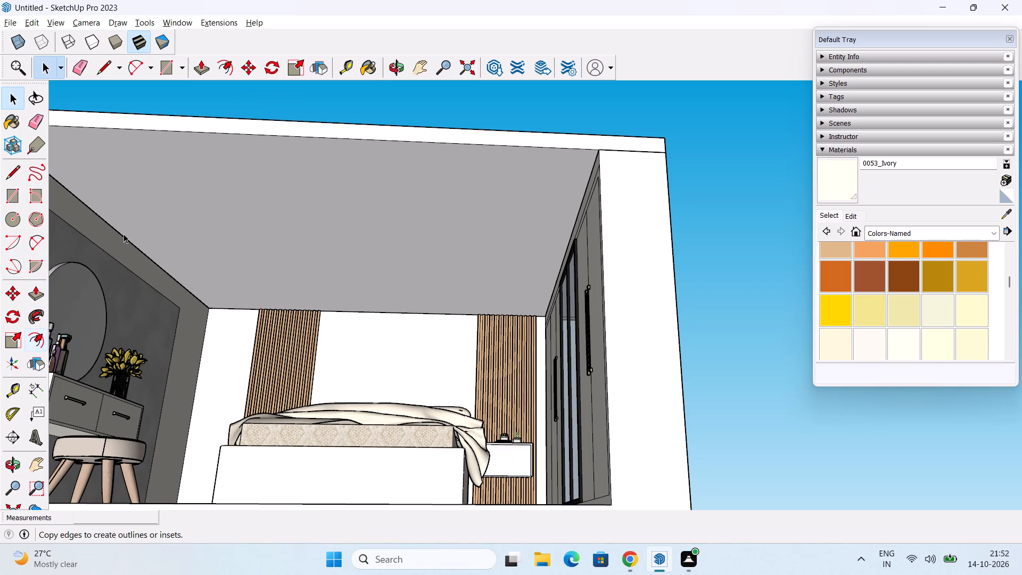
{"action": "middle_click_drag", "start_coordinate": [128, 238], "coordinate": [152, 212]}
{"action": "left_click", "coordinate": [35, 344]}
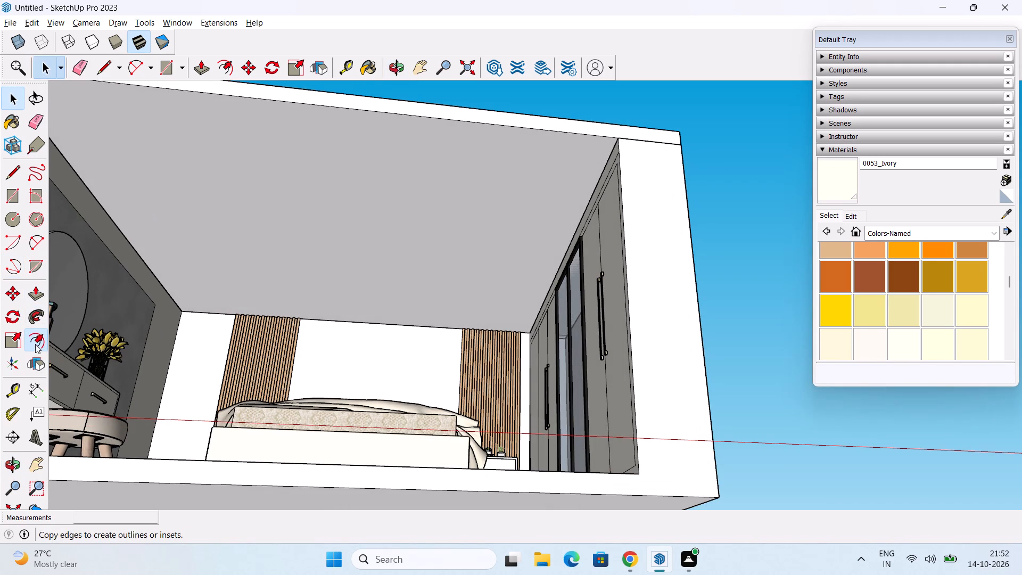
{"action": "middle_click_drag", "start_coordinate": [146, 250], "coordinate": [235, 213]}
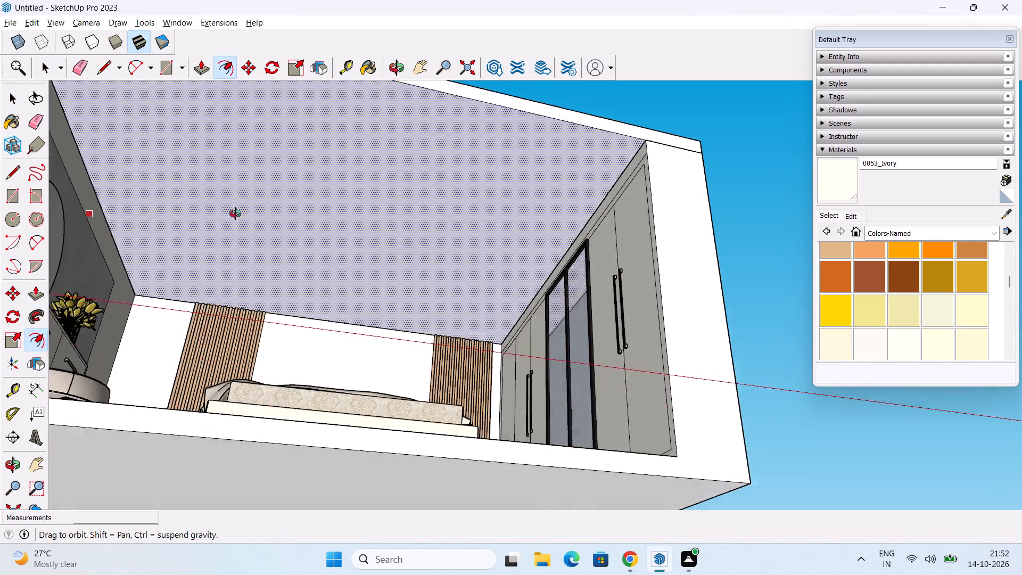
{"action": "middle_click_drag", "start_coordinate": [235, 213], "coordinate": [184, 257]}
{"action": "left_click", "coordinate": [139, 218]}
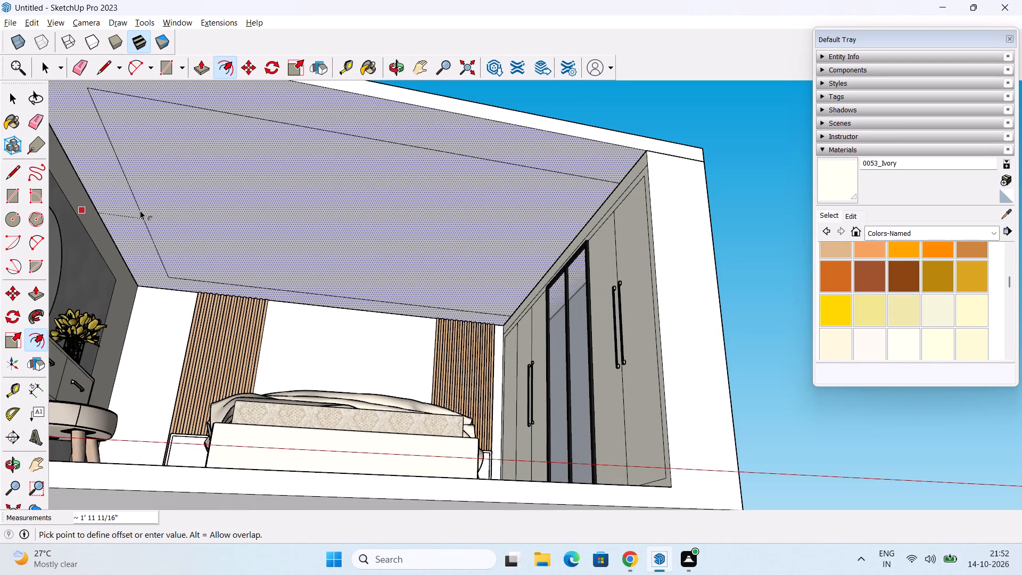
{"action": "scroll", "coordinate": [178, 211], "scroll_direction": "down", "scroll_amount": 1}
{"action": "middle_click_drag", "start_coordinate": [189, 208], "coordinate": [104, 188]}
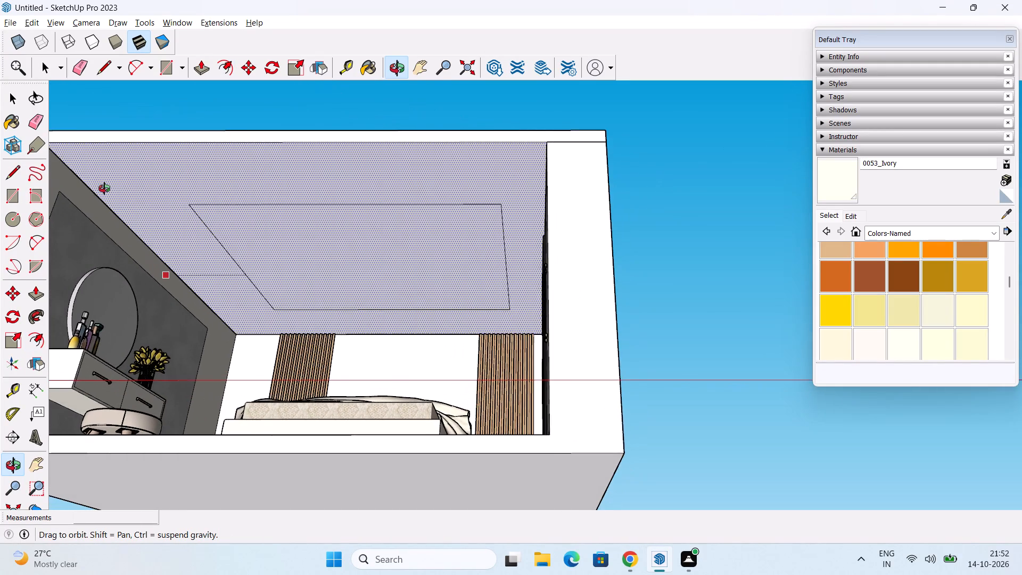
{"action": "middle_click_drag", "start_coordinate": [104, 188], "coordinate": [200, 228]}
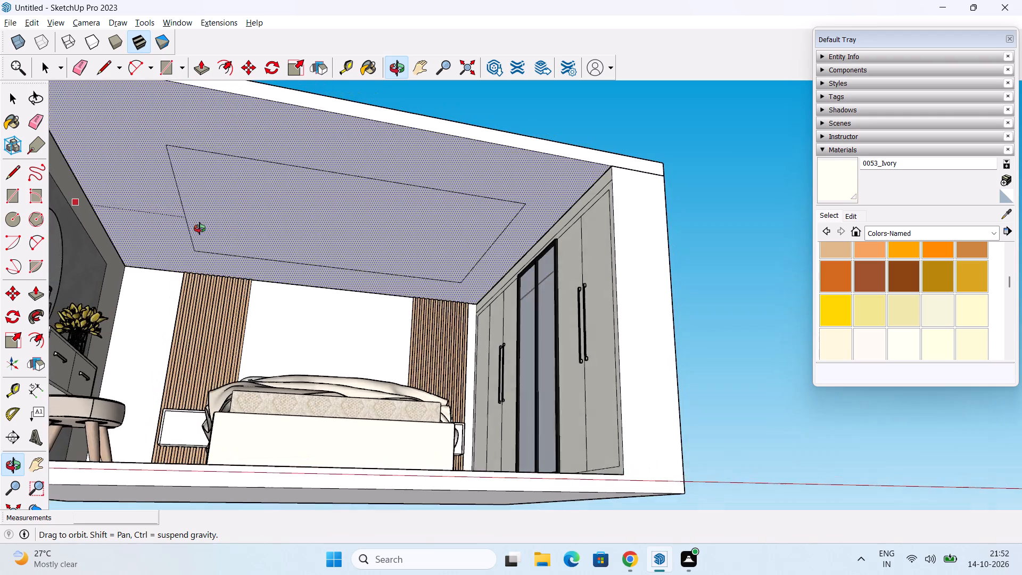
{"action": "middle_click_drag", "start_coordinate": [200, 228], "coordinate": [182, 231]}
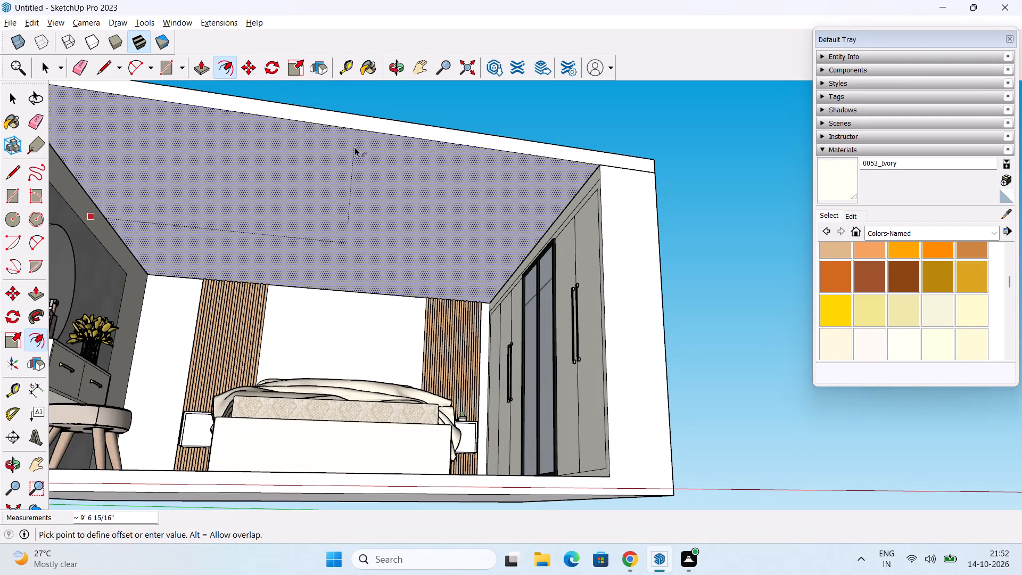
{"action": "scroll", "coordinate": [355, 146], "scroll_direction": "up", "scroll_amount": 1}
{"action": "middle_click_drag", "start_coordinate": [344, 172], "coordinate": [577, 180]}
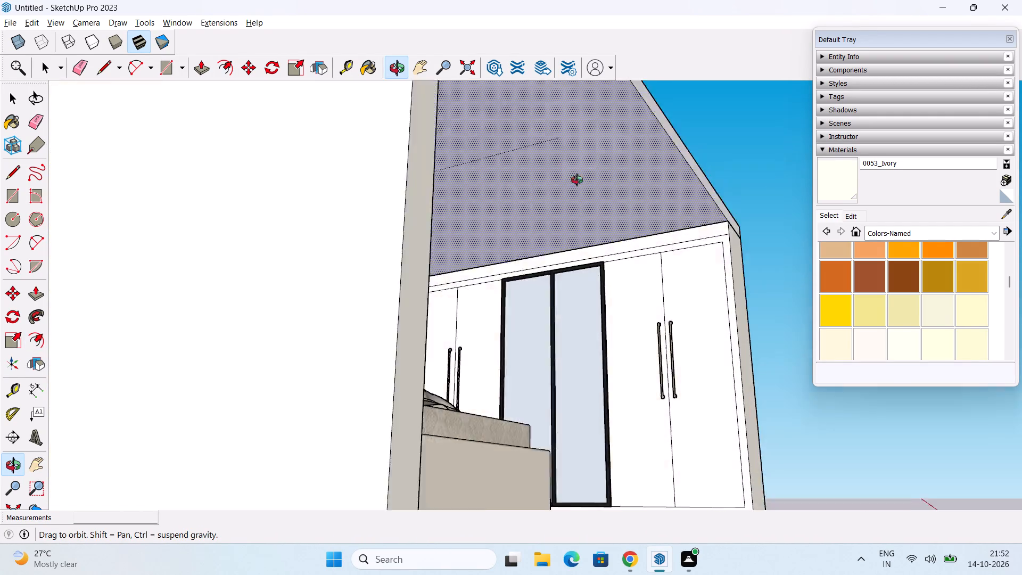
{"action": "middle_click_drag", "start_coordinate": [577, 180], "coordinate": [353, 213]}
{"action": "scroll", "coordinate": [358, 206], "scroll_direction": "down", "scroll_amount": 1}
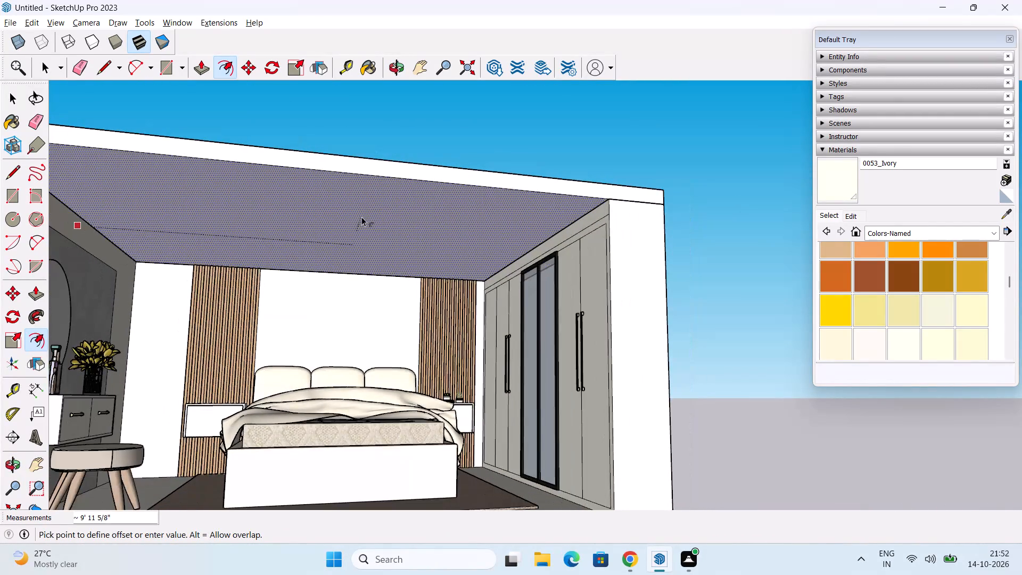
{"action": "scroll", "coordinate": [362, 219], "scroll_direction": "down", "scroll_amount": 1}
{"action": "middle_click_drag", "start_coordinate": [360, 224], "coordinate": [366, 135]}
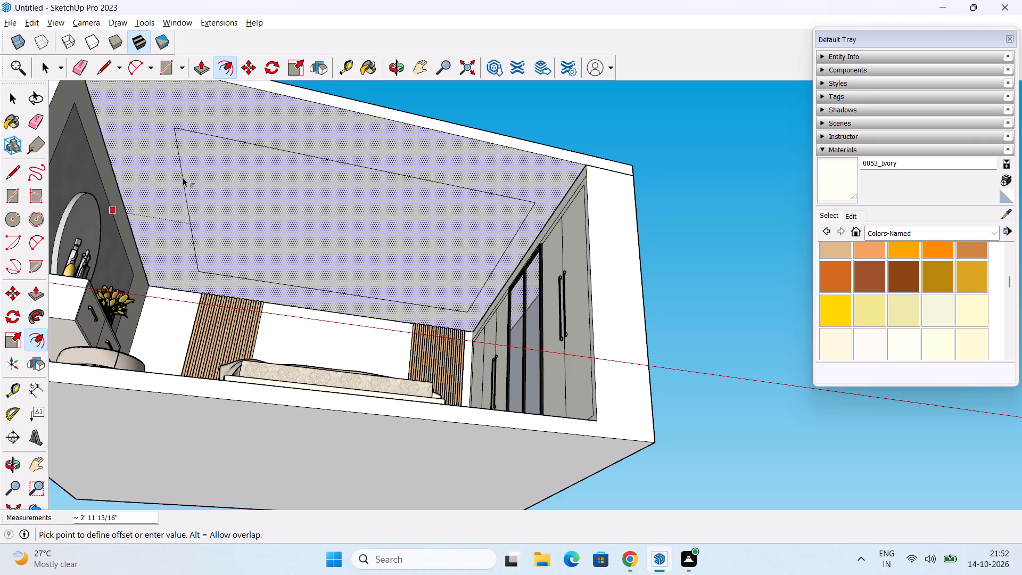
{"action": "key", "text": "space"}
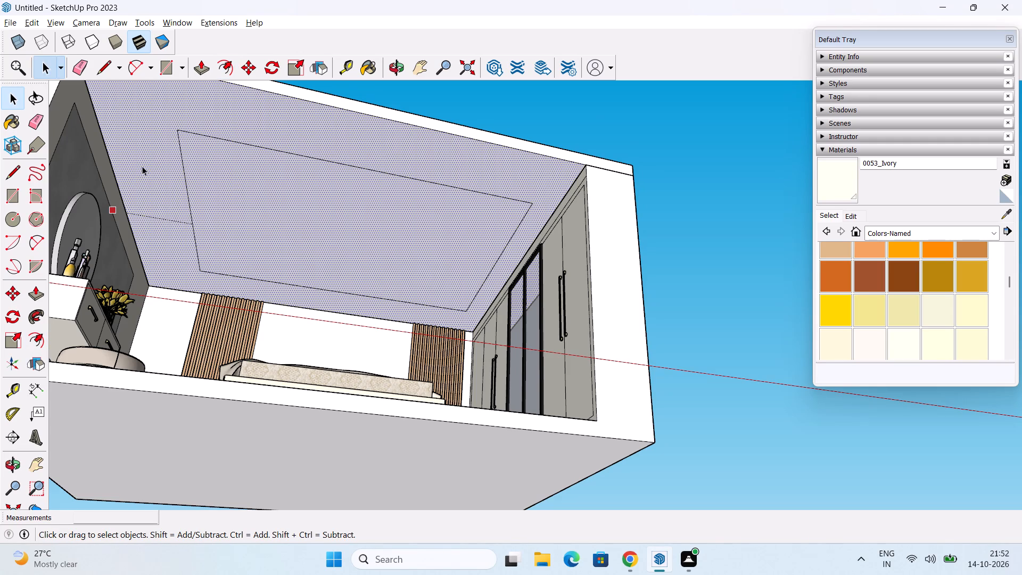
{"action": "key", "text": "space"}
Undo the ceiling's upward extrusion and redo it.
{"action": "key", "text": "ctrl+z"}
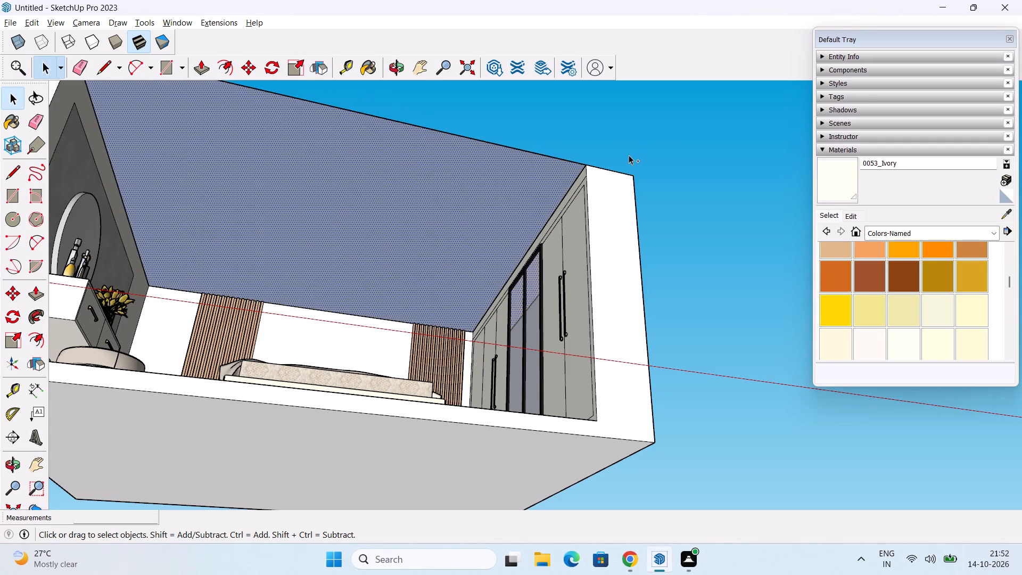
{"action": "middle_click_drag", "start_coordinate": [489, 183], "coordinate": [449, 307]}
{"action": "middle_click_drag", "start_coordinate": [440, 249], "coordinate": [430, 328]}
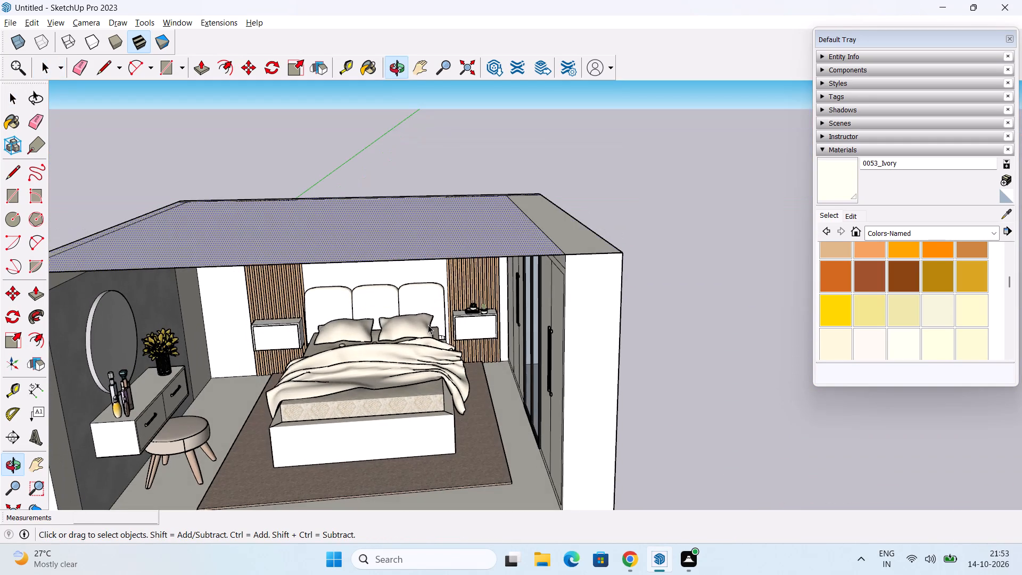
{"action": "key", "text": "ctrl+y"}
Select the whole bedroom, including the room group, ceiling and furniture, and explode the selection.
{"action": "scroll", "coordinate": [428, 324], "scroll_direction": "down", "scroll_amount": 4}
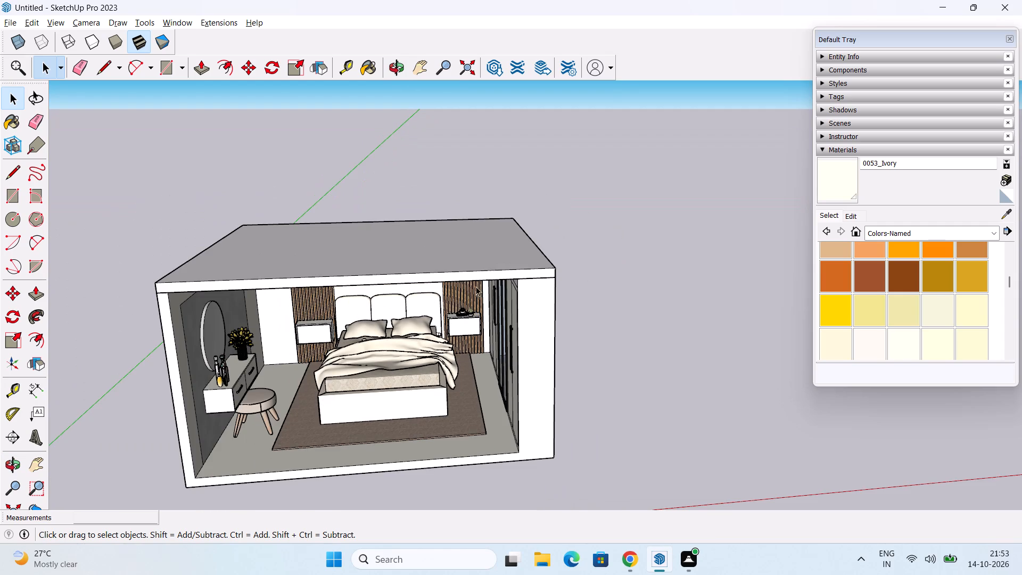
{"action": "scroll", "coordinate": [408, 362], "scroll_direction": "up", "scroll_amount": 3}
{"action": "middle_click_drag", "start_coordinate": [409, 362], "coordinate": [453, 207]}
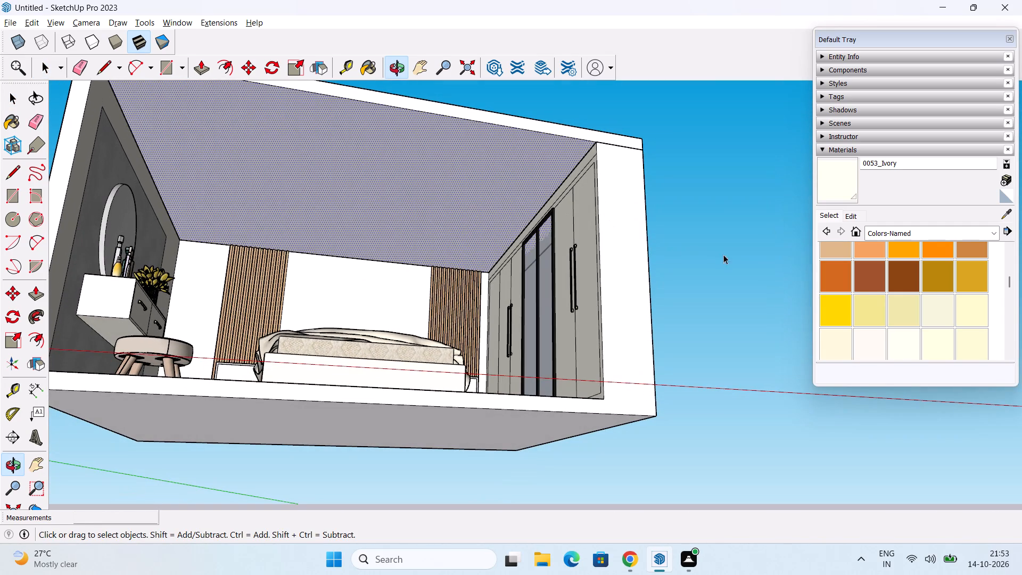
{"action": "left_click", "coordinate": [732, 255]}
{"action": "scroll", "coordinate": [142, 171], "scroll_direction": "up", "scroll_amount": 1}
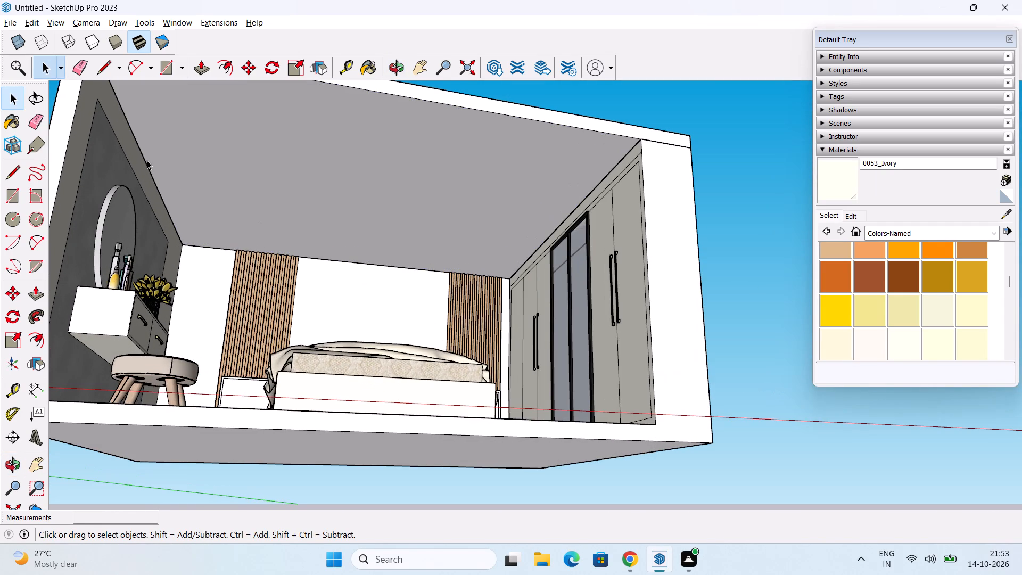
{"action": "left_click", "coordinate": [147, 160]}
{"action": "middle_click_drag", "start_coordinate": [159, 192], "coordinate": [127, 221]}
{"action": "scroll", "coordinate": [250, 267], "scroll_direction": "down", "scroll_amount": 5}
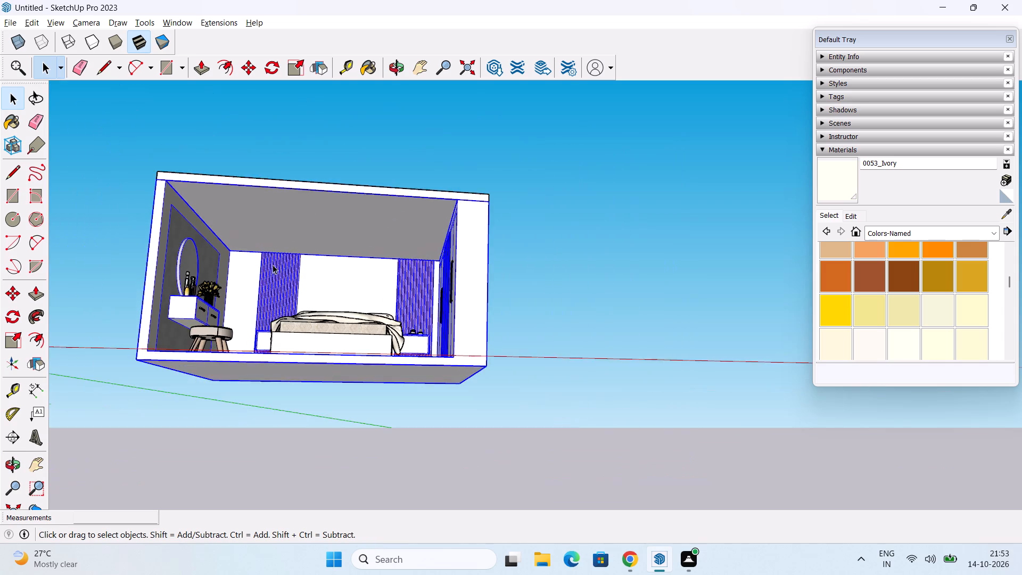
{"action": "middle_click_drag", "start_coordinate": [278, 275], "coordinate": [286, 393]}
{"action": "left_click_drag", "start_coordinate": [112, 159], "coordinate": [547, 397]}
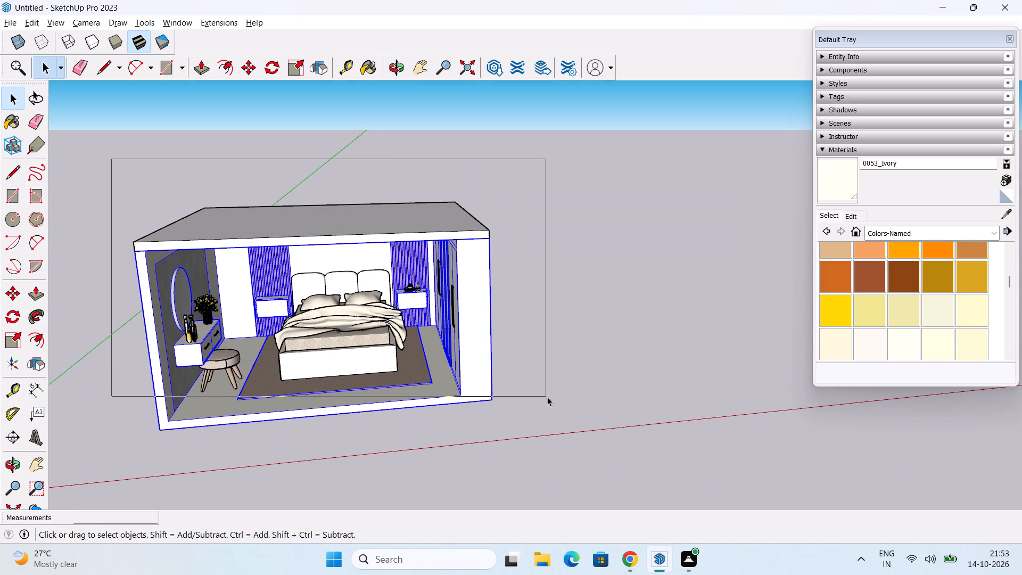
{"action": "left_click_drag", "start_coordinate": [547, 397], "coordinate": [573, 443]}
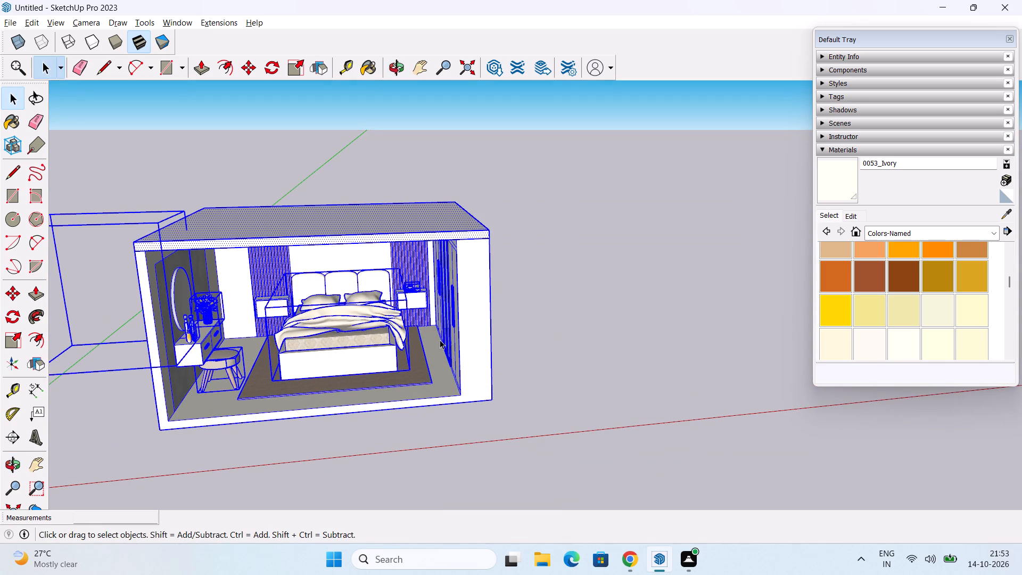
{"action": "right_click", "coordinate": [430, 341]}
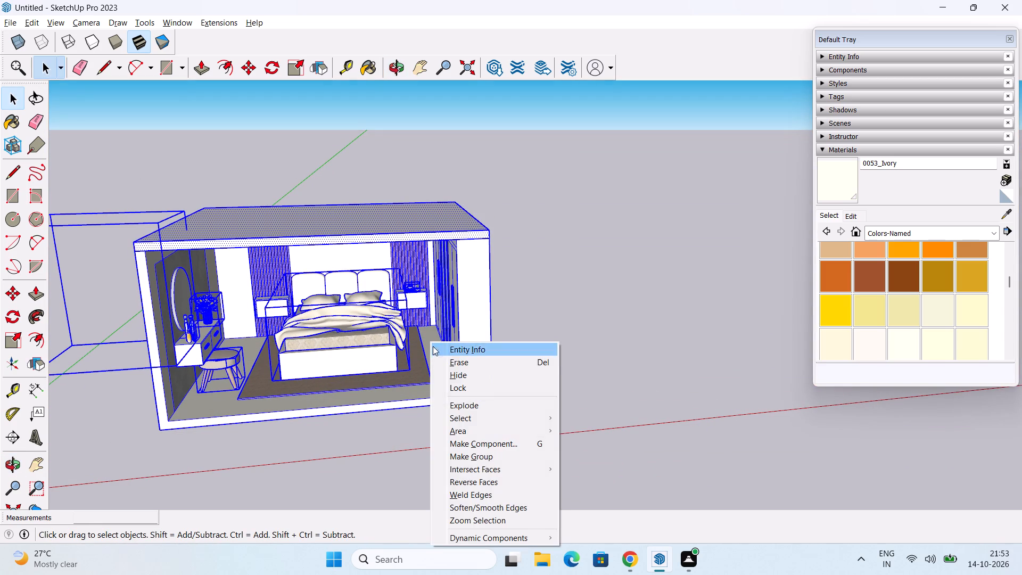
{"action": "scroll", "coordinate": [294, 367], "scroll_direction": "down", "scroll_amount": 3}
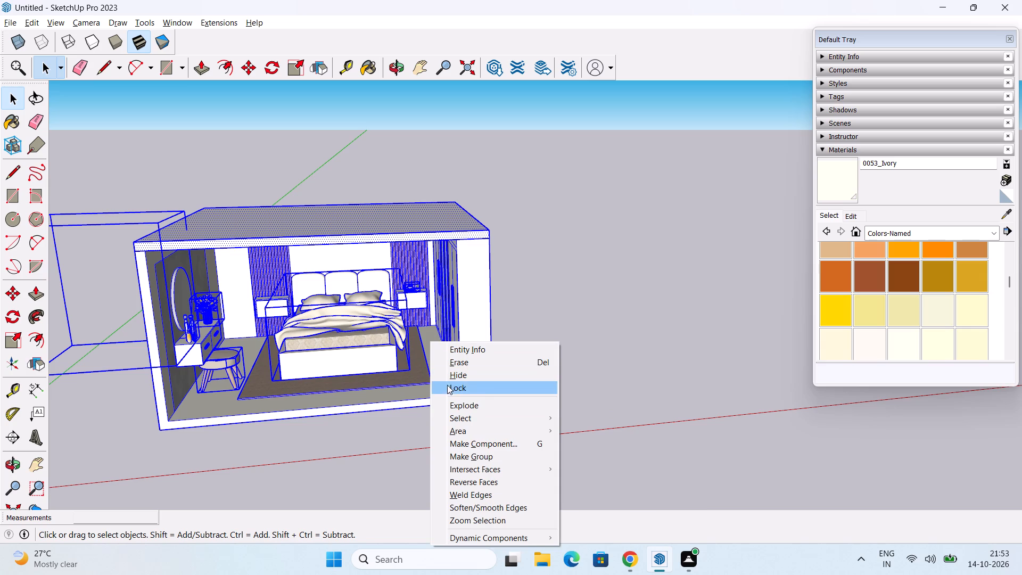
{"action": "left_click", "coordinate": [489, 406]}
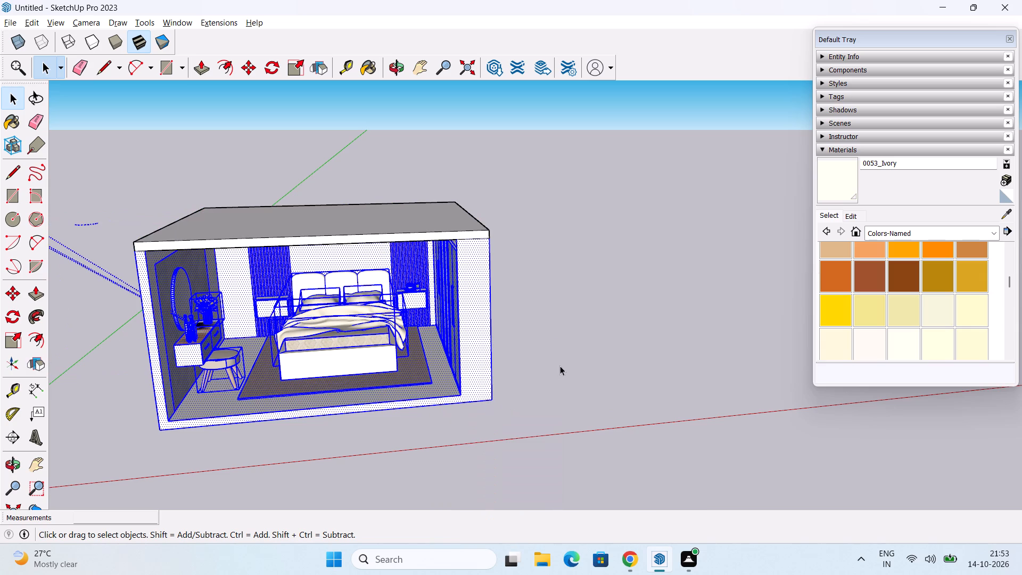
{"action": "left_click", "coordinate": [560, 366]}
Offset the outline of the ceiling's underside inward by 2'.
{"action": "middle_click_drag", "start_coordinate": [268, 357], "coordinate": [314, 344]}
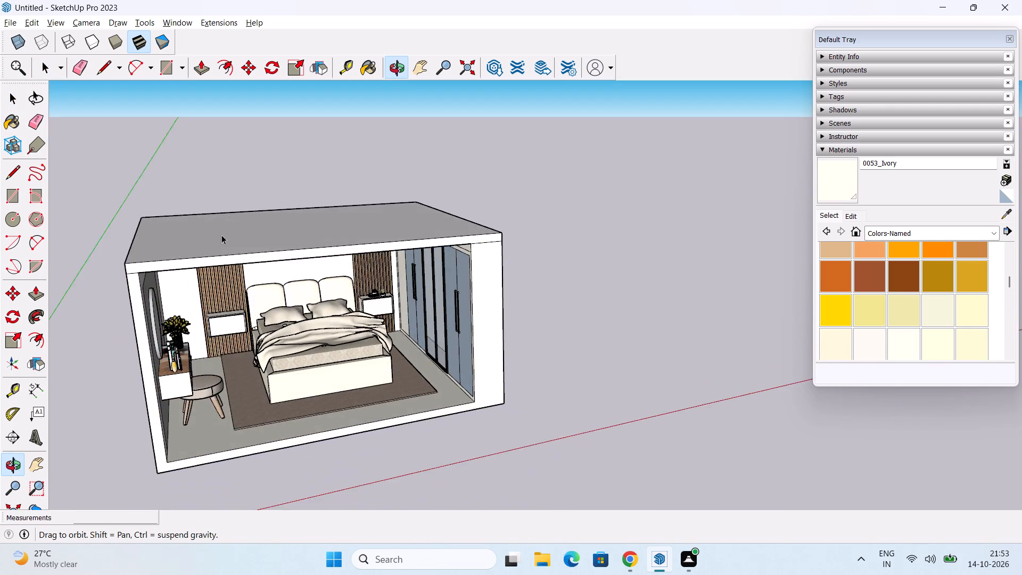
{"action": "scroll", "coordinate": [221, 235], "scroll_direction": "up", "scroll_amount": 2}
{"action": "middle_click_drag", "start_coordinate": [229, 308], "coordinate": [209, 190]}
{"action": "middle_click_drag", "start_coordinate": [206, 240], "coordinate": [187, 231]}
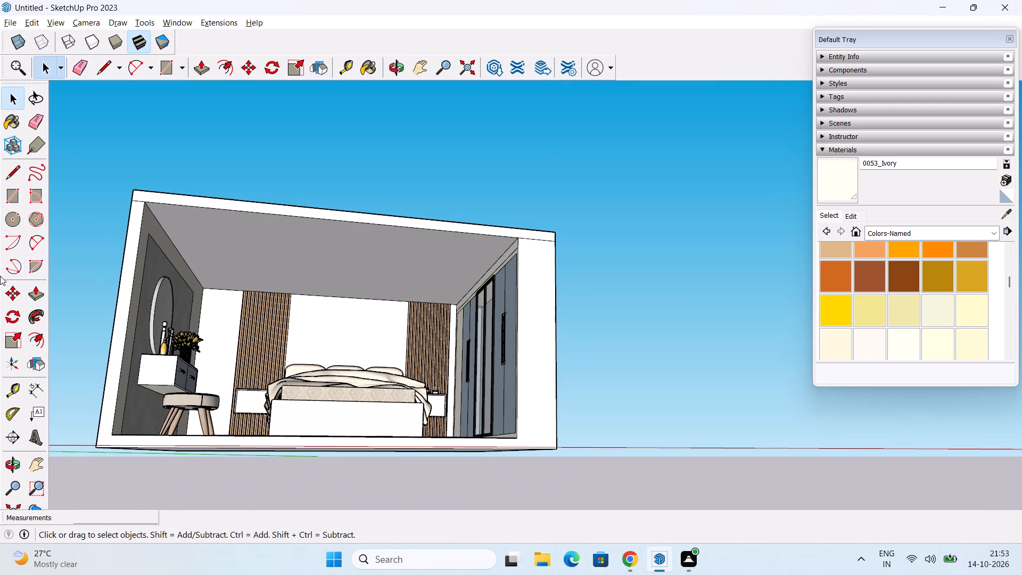
{"action": "left_click", "coordinate": [11, 190]}
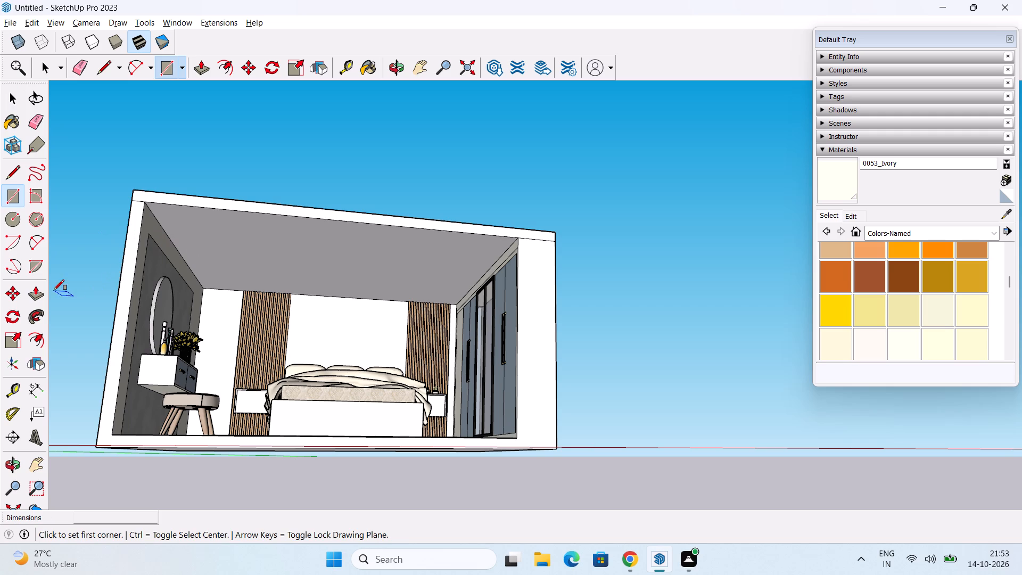
{"action": "key", "text": "space"}
{"action": "left_click", "coordinate": [32, 342]}
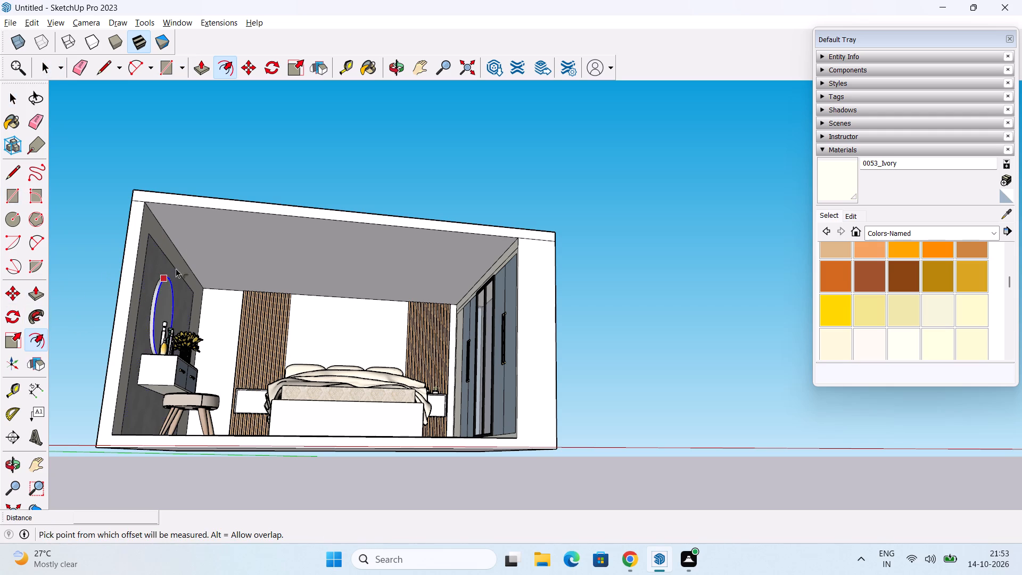
{"action": "left_click", "coordinate": [193, 252]}
{"action": "middle_click_drag", "start_coordinate": [213, 247], "coordinate": [232, 236]}
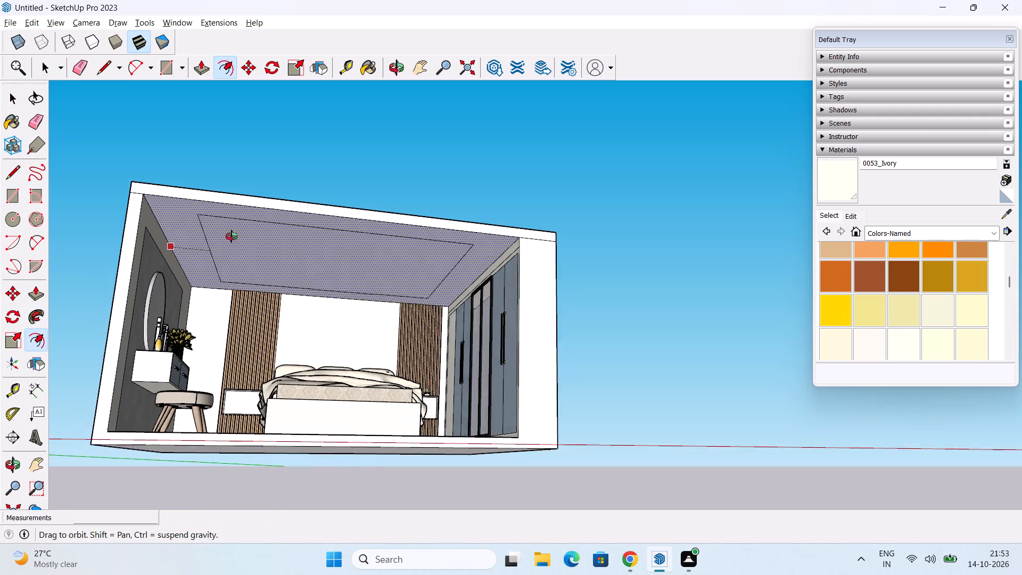
{"action": "middle_click_drag", "start_coordinate": [232, 236], "coordinate": [198, 180]}
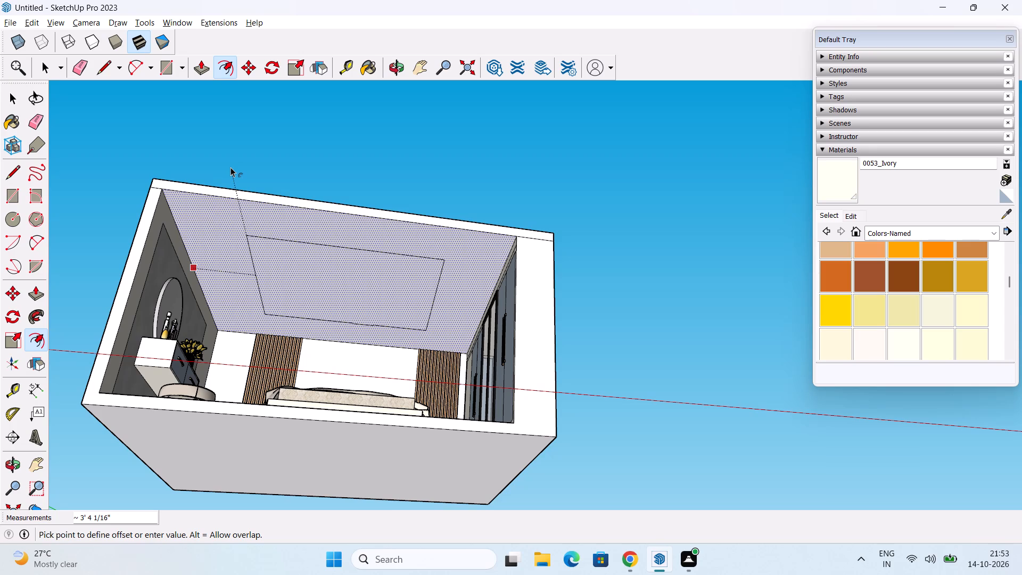
{"action": "key", "text": "1"}
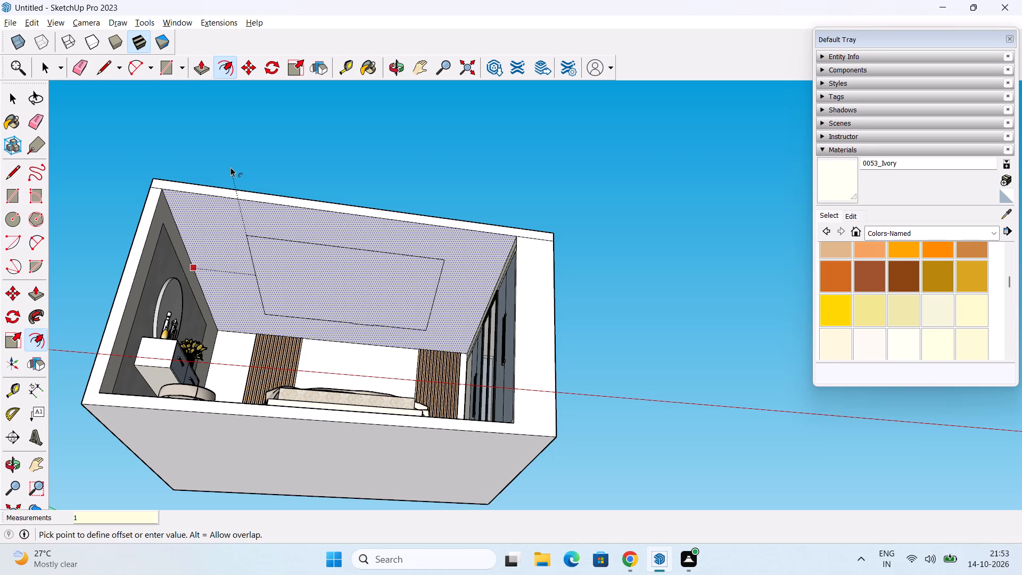
{"action": "key", "text": "BackSpace"}
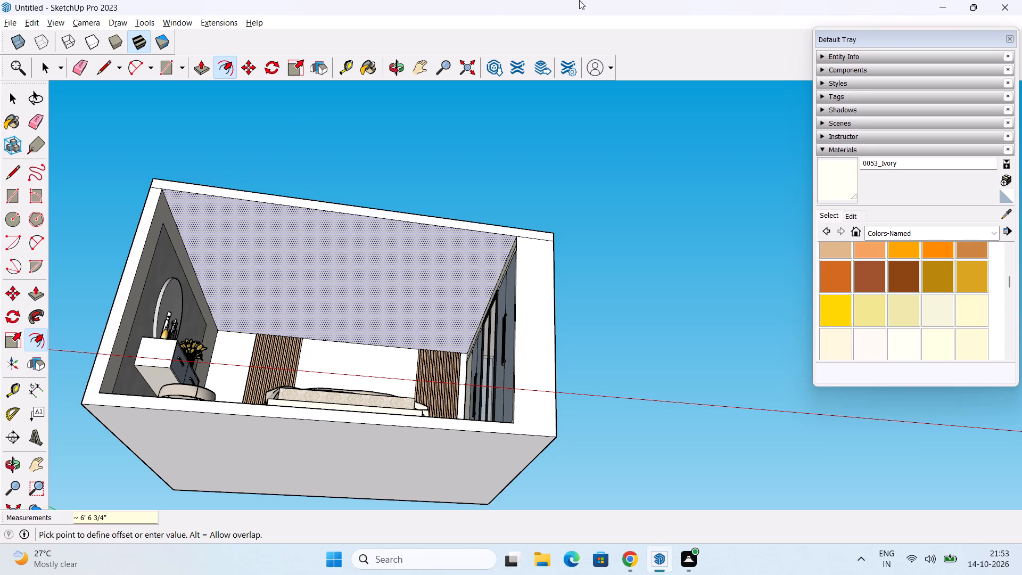
{"action": "type", "text": "2'"}
{"action": "key", "text": "Return"}
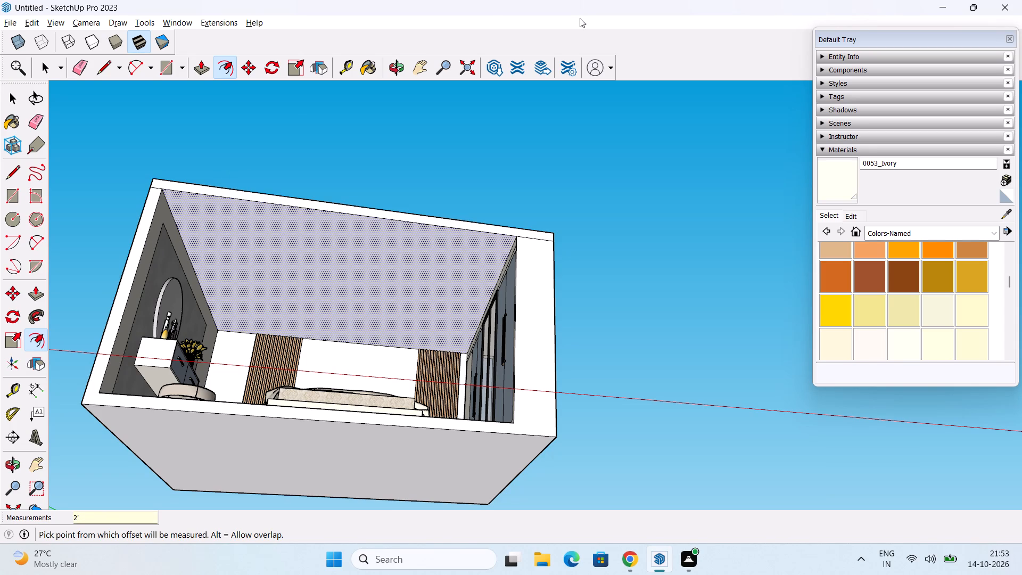
{"action": "middle_click_drag", "start_coordinate": [580, 18], "coordinate": [628, 46]}
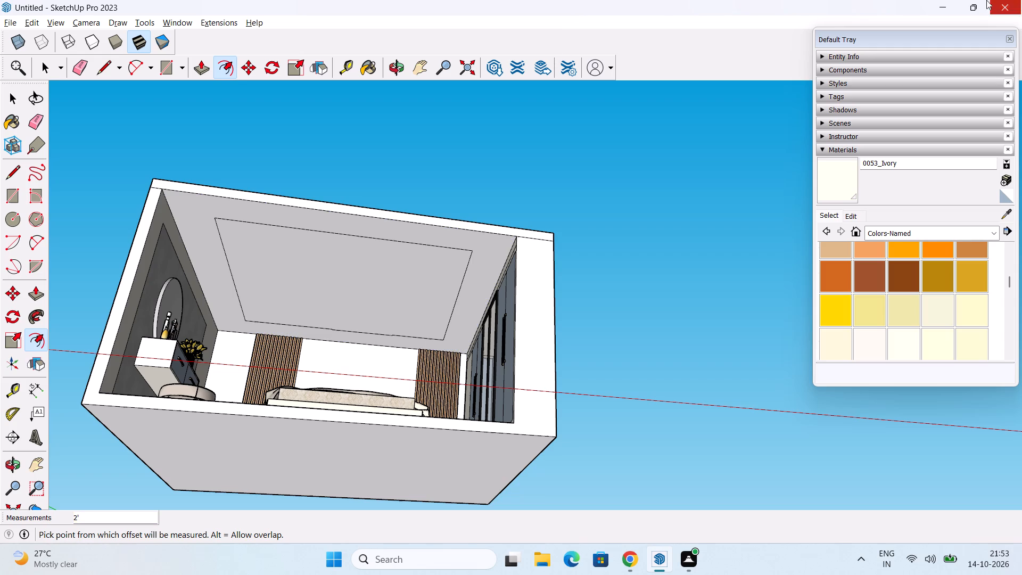
{"action": "middle_click_drag", "start_coordinate": [747, 59], "coordinate": [697, 127]}
{"action": "key", "text": "space"}
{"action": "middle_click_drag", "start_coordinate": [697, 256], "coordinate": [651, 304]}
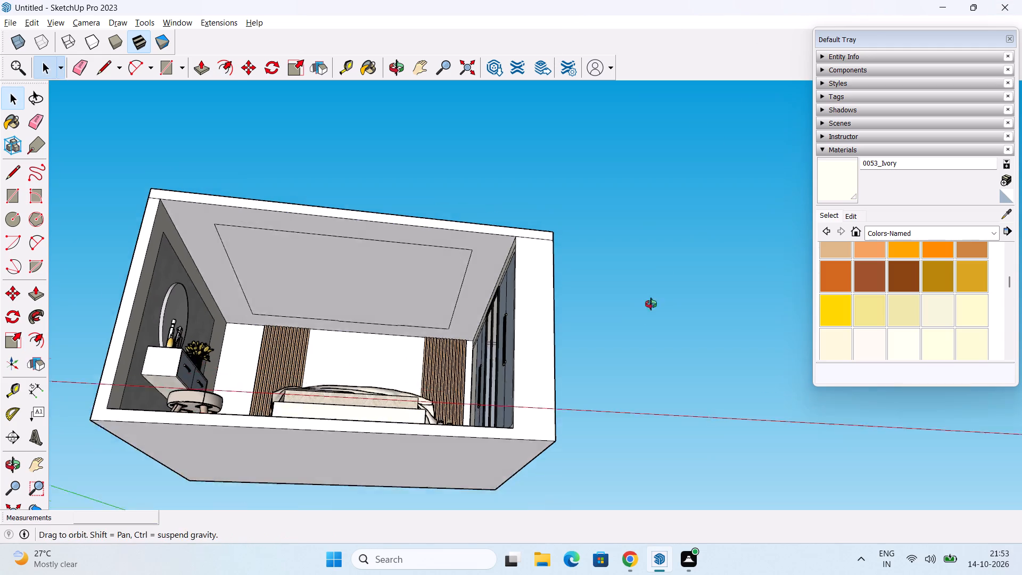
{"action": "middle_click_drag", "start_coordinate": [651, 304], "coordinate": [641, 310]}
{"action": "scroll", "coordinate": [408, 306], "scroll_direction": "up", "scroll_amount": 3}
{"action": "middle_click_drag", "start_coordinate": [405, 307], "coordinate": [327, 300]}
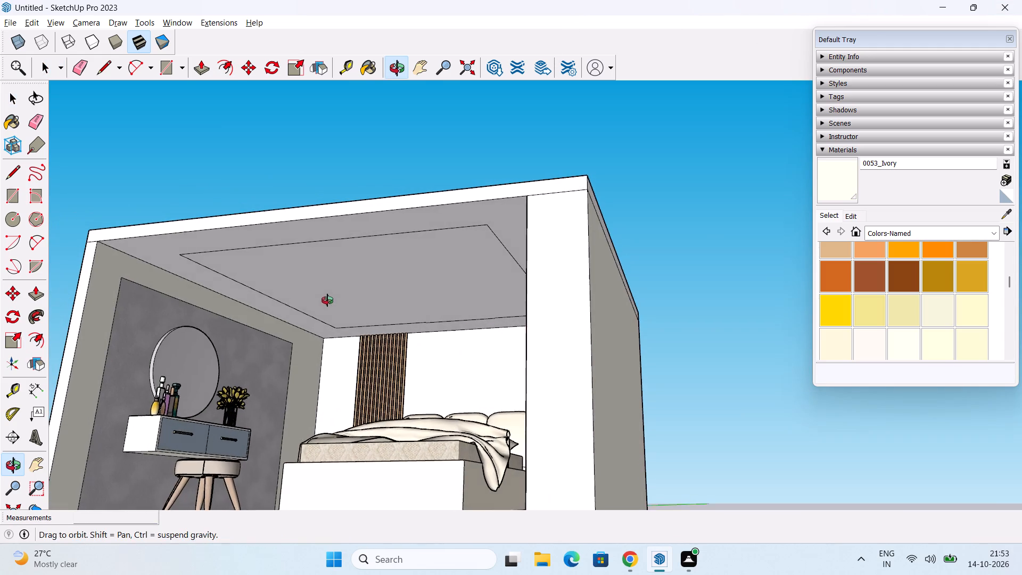
Push the inner panel of the ceiling's underside up 4" to form a recess.
{"action": "middle_click_drag", "start_coordinate": [327, 300], "coordinate": [327, 299]}
{"action": "scroll", "coordinate": [333, 282], "scroll_direction": "up", "scroll_amount": 2}
{"action": "middle_click_drag", "start_coordinate": [357, 283], "coordinate": [423, 321]}
{"action": "key", "text": "p"}
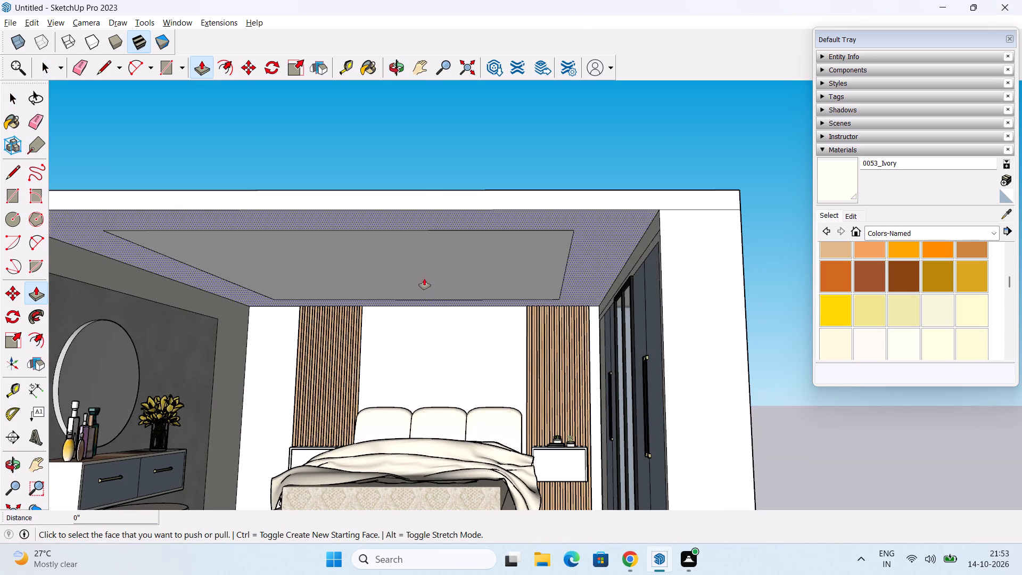
{"action": "left_click", "coordinate": [424, 278]}
{"action": "key", "text": "4"}
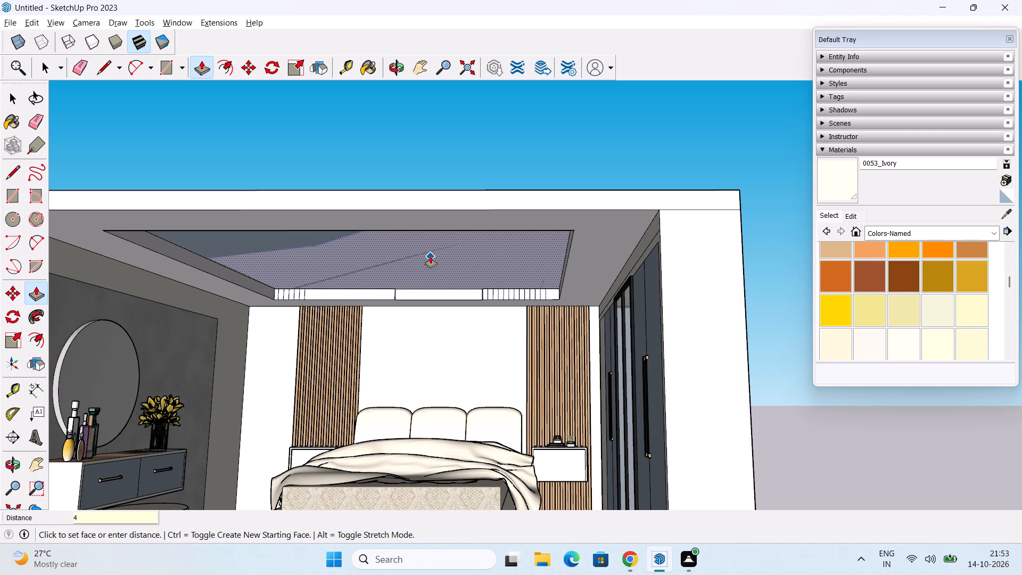
{"action": "key", "text": "shift+quotedbl"}
{"action": "key", "text": "Return"}
Pull the top face of the ceiling slab up 6".
{"action": "middle_click_drag", "start_coordinate": [431, 257], "coordinate": [441, 270]}
{"action": "scroll", "coordinate": [417, 283], "scroll_direction": "up", "scroll_amount": 2}
{"action": "middle_click_drag", "start_coordinate": [344, 359], "coordinate": [339, 315]}
{"action": "scroll", "coordinate": [342, 301], "scroll_direction": "down", "scroll_amount": 5}
{"action": "middle_click_drag", "start_coordinate": [357, 295], "coordinate": [373, 439]}
{"action": "left_click", "coordinate": [424, 244]}
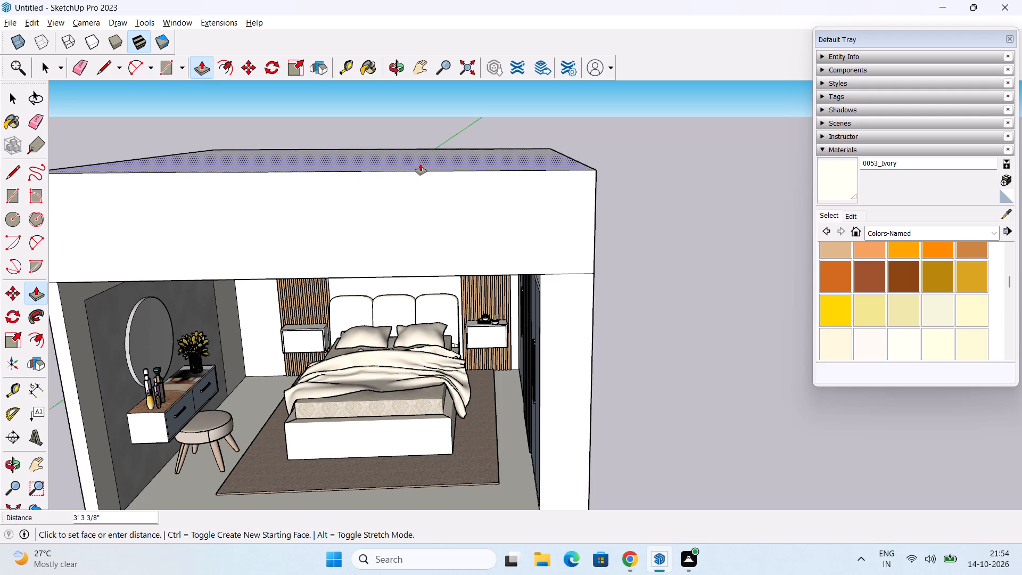
{"action": "key", "text": "6"}
{"action": "key", "text": "shift+quotedbl"}
{"action": "key", "text": "Return"}
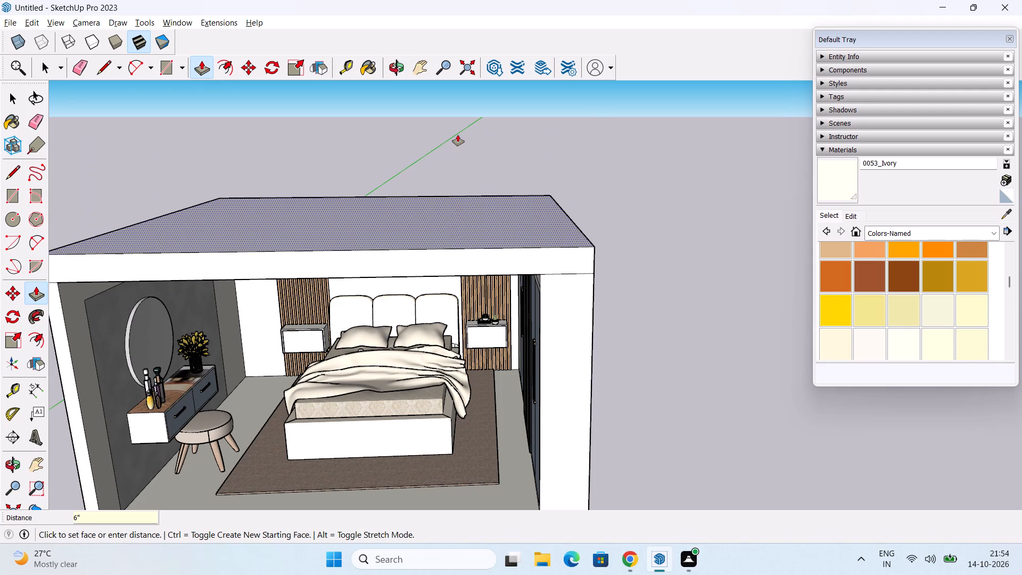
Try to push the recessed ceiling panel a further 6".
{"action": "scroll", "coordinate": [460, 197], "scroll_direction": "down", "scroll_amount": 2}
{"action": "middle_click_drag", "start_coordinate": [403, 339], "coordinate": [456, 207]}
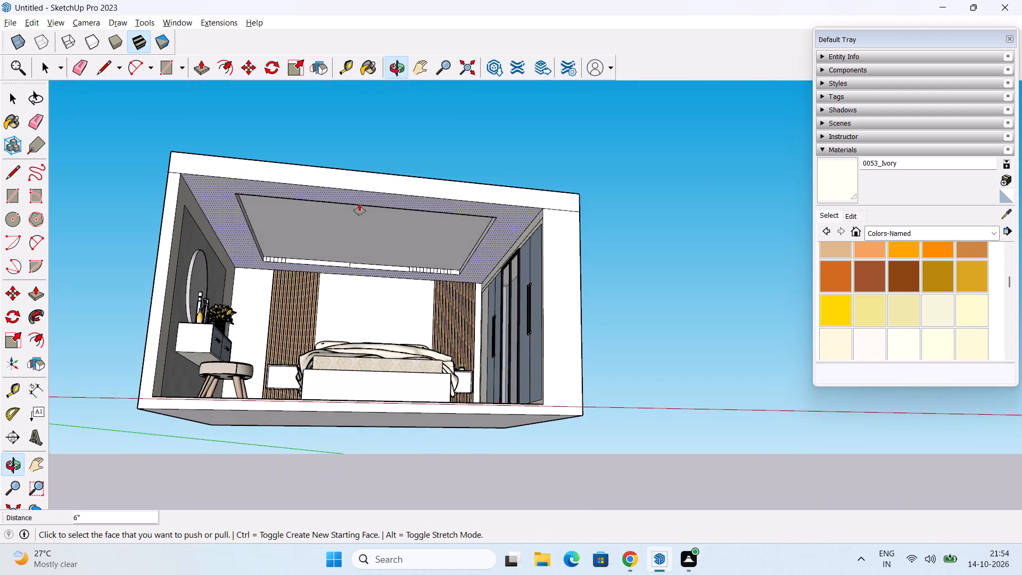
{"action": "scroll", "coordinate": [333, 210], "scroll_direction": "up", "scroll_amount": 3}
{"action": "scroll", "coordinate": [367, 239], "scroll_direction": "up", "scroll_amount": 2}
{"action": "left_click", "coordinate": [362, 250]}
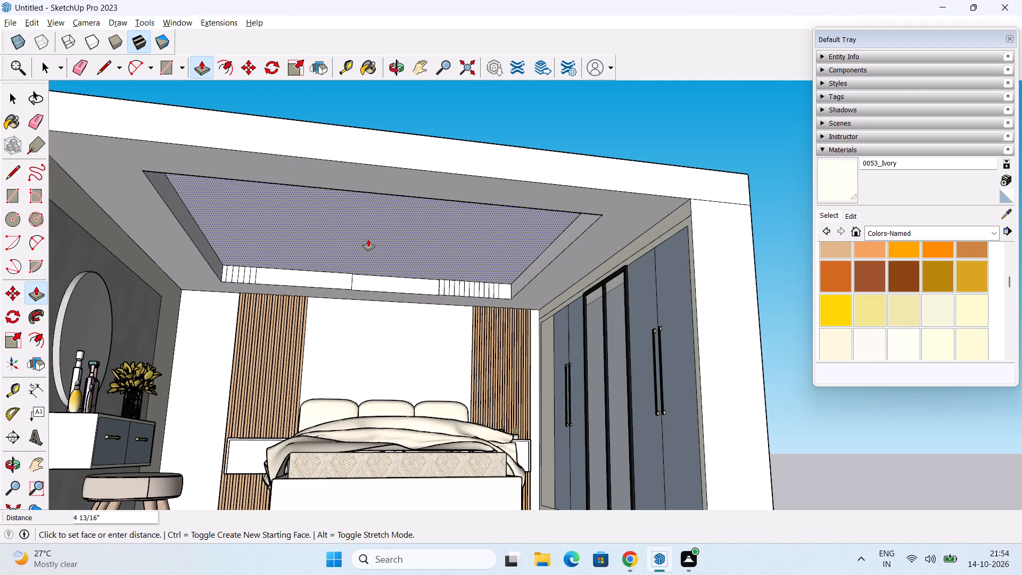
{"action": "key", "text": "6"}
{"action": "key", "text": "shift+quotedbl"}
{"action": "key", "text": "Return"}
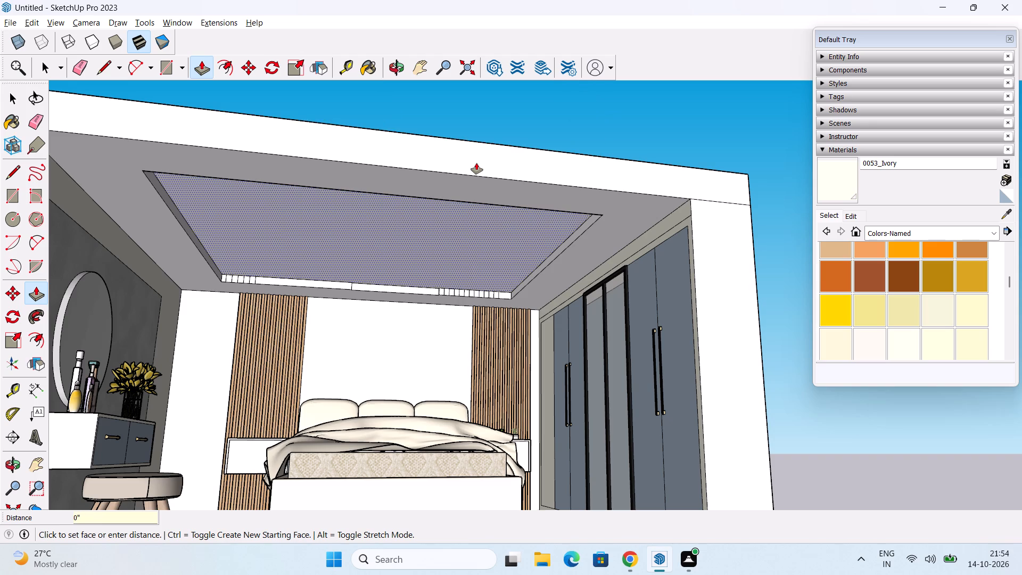
Erase the row of short vertical lines at the dressing-unit end of the recess's headboard-side face.
{"action": "middle_click_drag", "start_coordinate": [414, 277], "coordinate": [294, 350]}
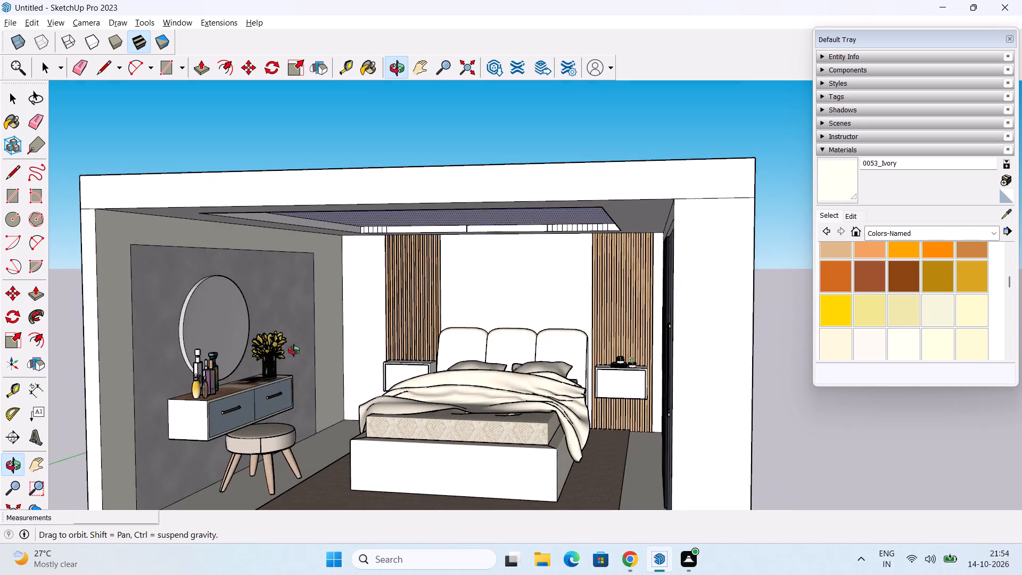
{"action": "middle_click_drag", "start_coordinate": [294, 350], "coordinate": [294, 344]}
{"action": "scroll", "coordinate": [329, 255], "scroll_direction": "down", "scroll_amount": 1}
{"action": "scroll", "coordinate": [340, 248], "scroll_direction": "up", "scroll_amount": 6}
{"action": "left_click_drag", "start_coordinate": [361, 285], "coordinate": [362, 264]}
{"action": "key", "text": "space"}
{"action": "scroll", "coordinate": [358, 232], "scroll_direction": "up", "scroll_amount": 3}
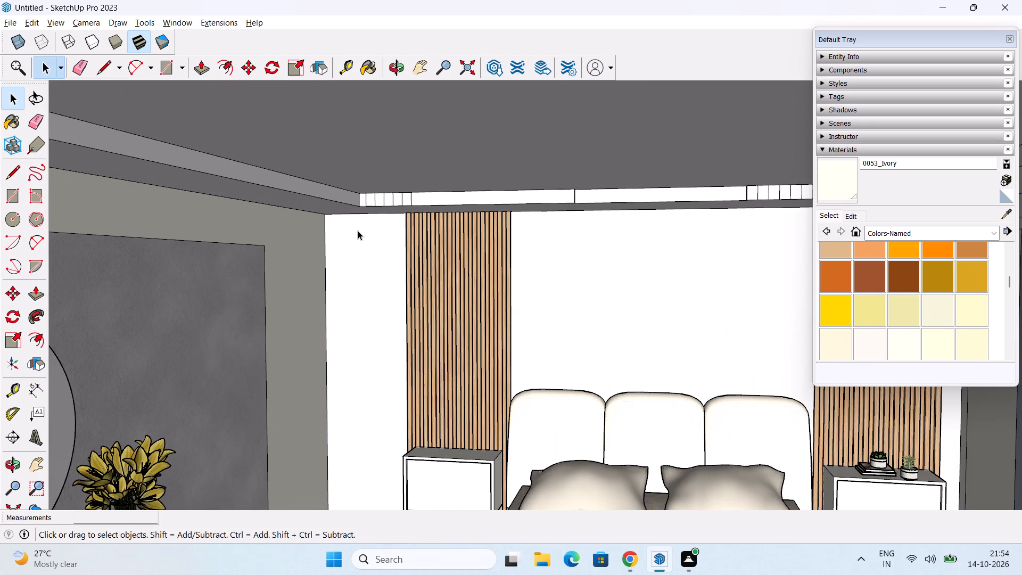
{"action": "key", "text": "e"}
{"action": "scroll", "coordinate": [368, 237], "scroll_direction": "up", "scroll_amount": 6}
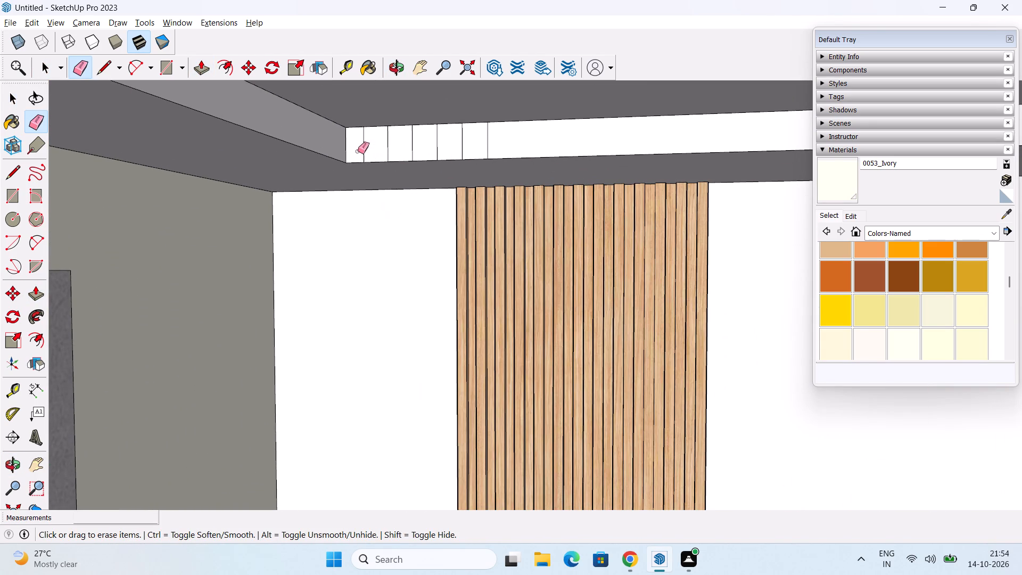
{"action": "left_click_drag", "start_coordinate": [358, 151], "coordinate": [506, 146]}
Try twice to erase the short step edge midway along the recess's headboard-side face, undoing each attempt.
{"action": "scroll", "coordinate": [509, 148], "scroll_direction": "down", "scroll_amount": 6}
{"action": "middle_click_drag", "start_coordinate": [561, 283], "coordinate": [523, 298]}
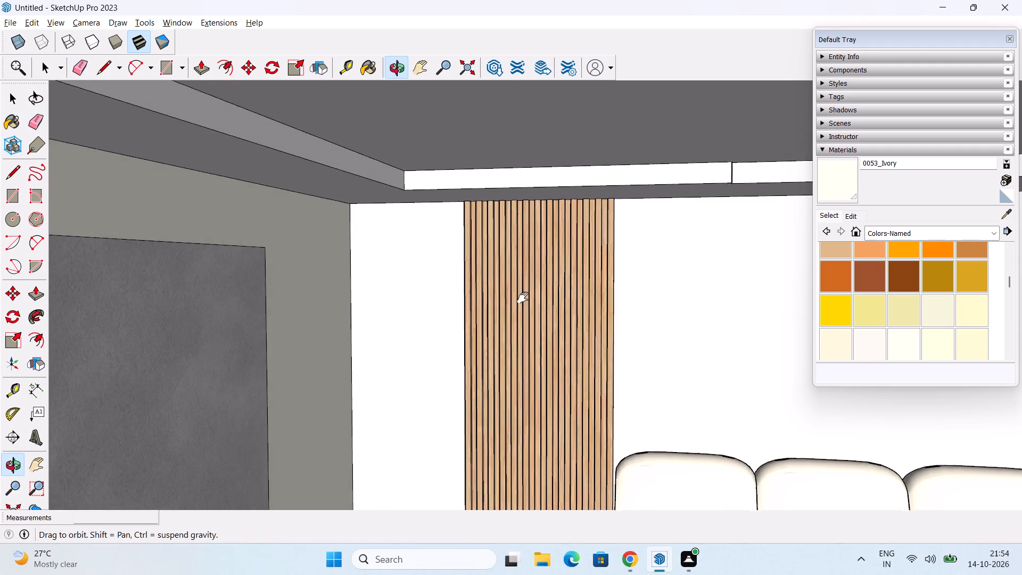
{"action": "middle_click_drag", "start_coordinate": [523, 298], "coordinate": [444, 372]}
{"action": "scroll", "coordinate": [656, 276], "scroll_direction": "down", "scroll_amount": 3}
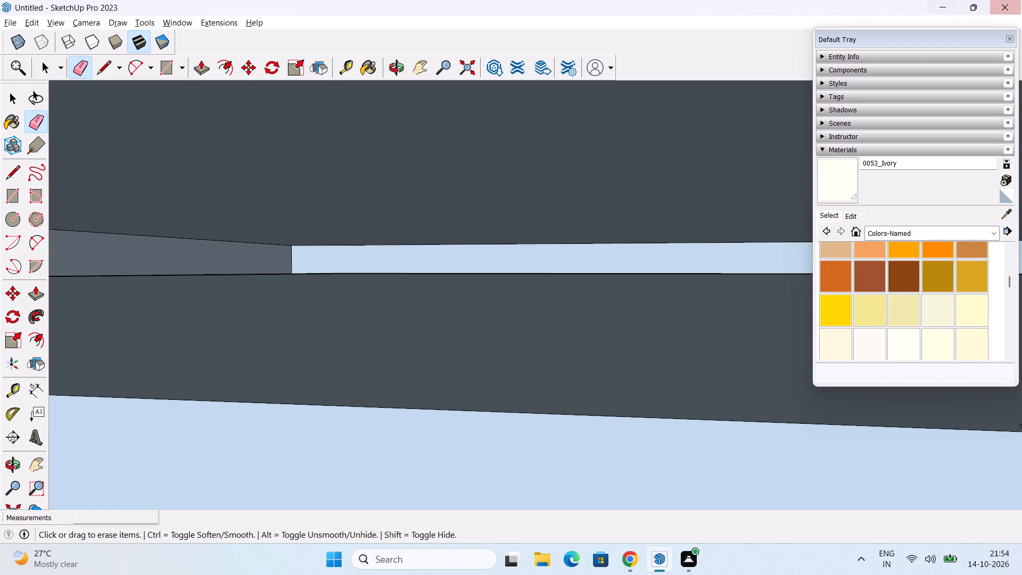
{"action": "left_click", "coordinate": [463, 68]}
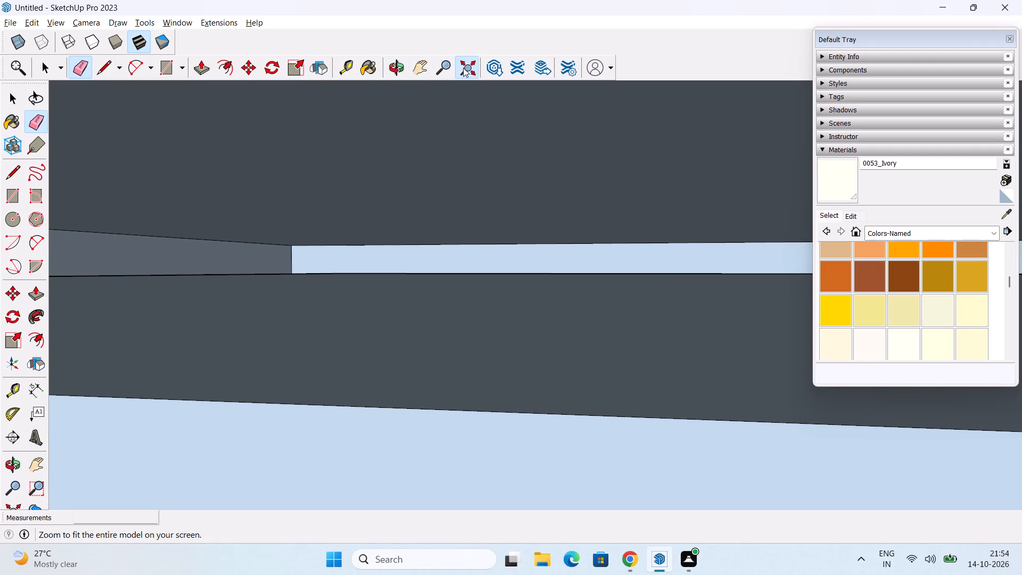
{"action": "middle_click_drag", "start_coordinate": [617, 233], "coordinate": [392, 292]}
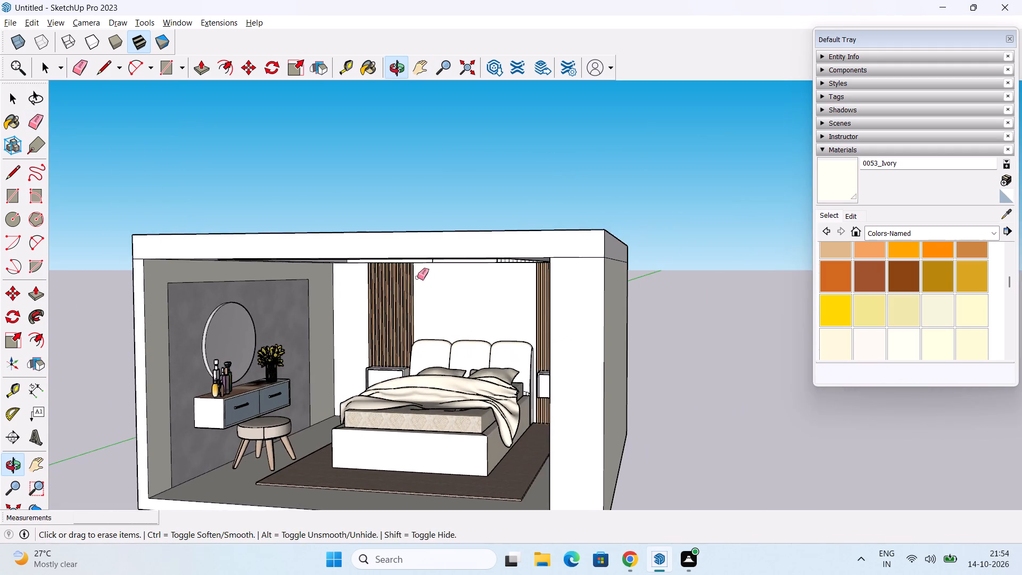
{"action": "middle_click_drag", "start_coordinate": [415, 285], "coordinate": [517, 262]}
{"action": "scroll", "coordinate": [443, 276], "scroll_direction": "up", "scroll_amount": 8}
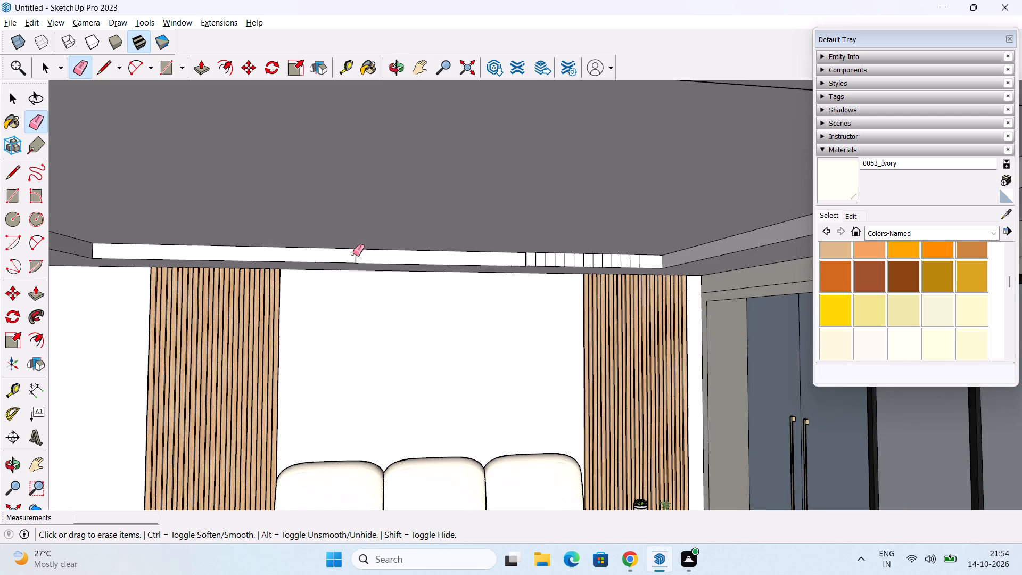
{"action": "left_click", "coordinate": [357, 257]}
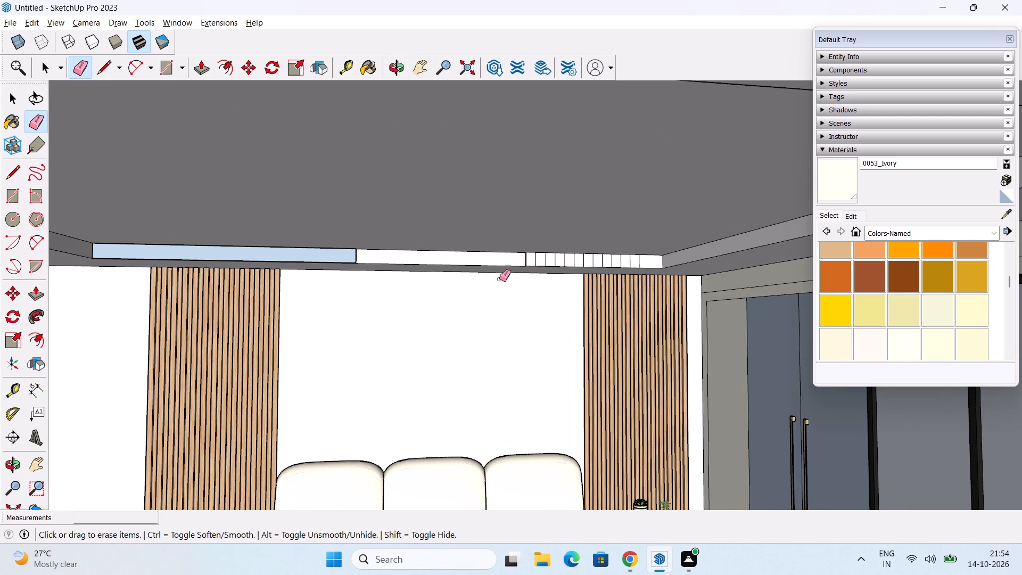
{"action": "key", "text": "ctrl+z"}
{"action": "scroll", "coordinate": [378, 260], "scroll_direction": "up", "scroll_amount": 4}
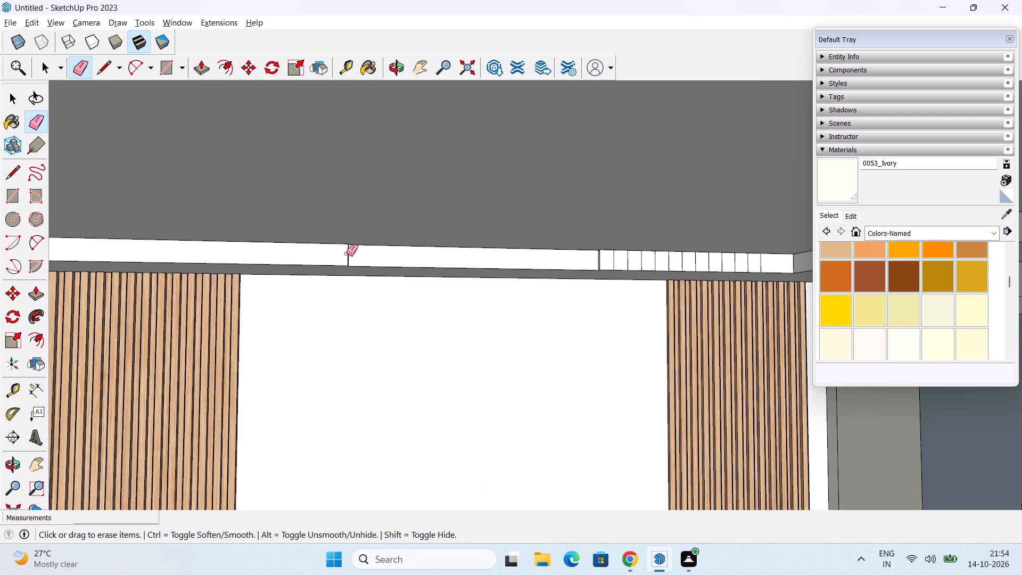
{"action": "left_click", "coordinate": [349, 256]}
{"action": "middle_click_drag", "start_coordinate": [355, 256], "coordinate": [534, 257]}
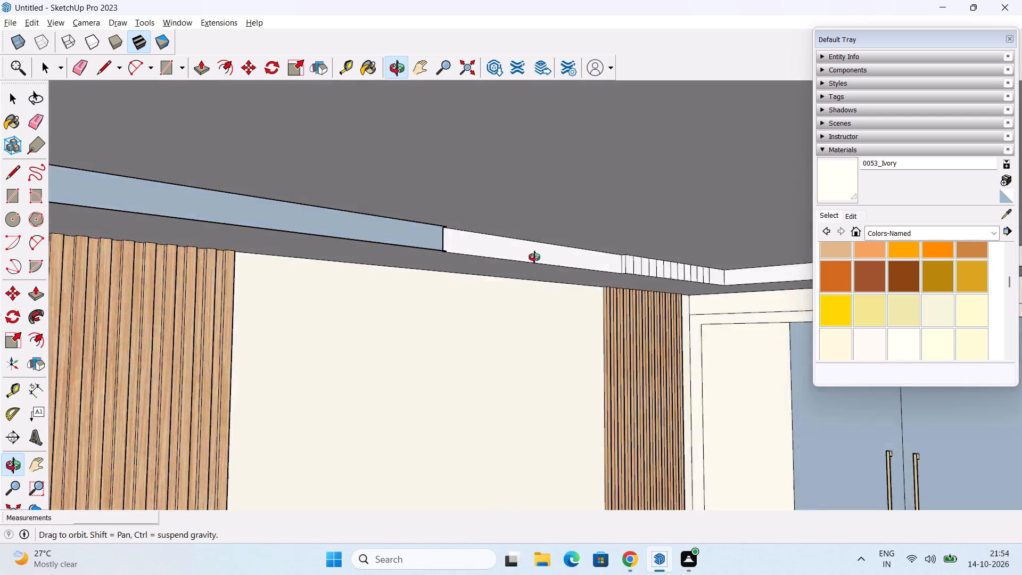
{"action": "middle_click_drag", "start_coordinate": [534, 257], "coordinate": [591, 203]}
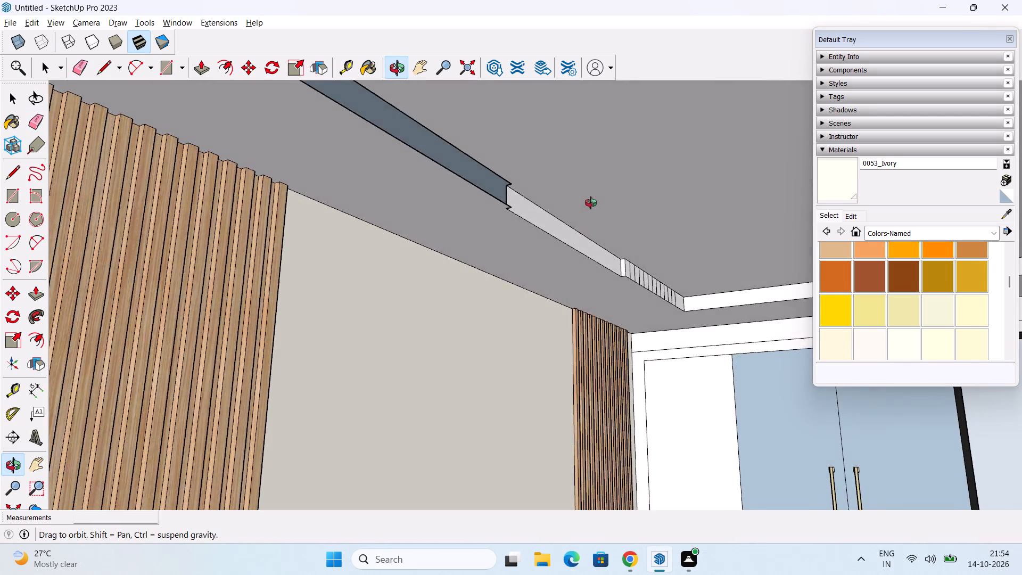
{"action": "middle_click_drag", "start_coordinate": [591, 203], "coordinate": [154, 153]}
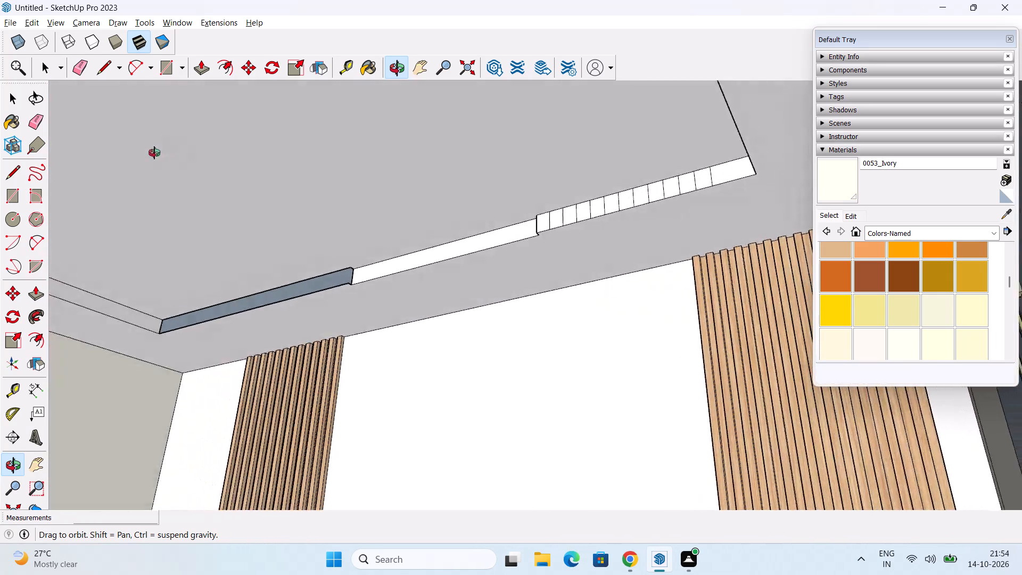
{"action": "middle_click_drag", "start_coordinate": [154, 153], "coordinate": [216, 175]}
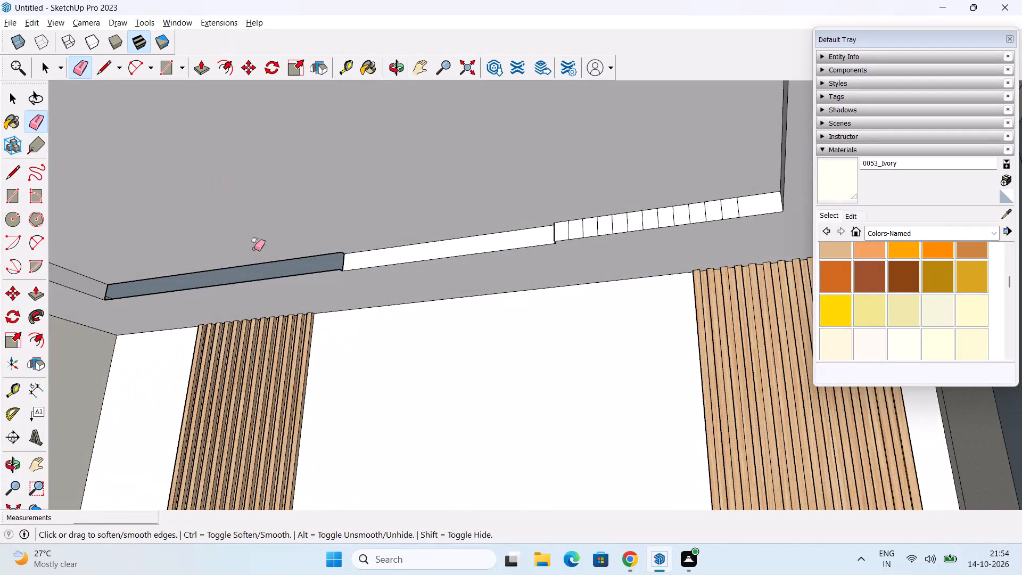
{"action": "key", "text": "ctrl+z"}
Push/Pull the dressing-unit section of the recess's headboard-side face 1" flush with the middle section and erase the dividing line.
{"action": "scroll", "coordinate": [328, 292], "scroll_direction": "up", "scroll_amount": 2}
{"action": "scroll", "coordinate": [331, 286], "scroll_direction": "down", "scroll_amount": 1}
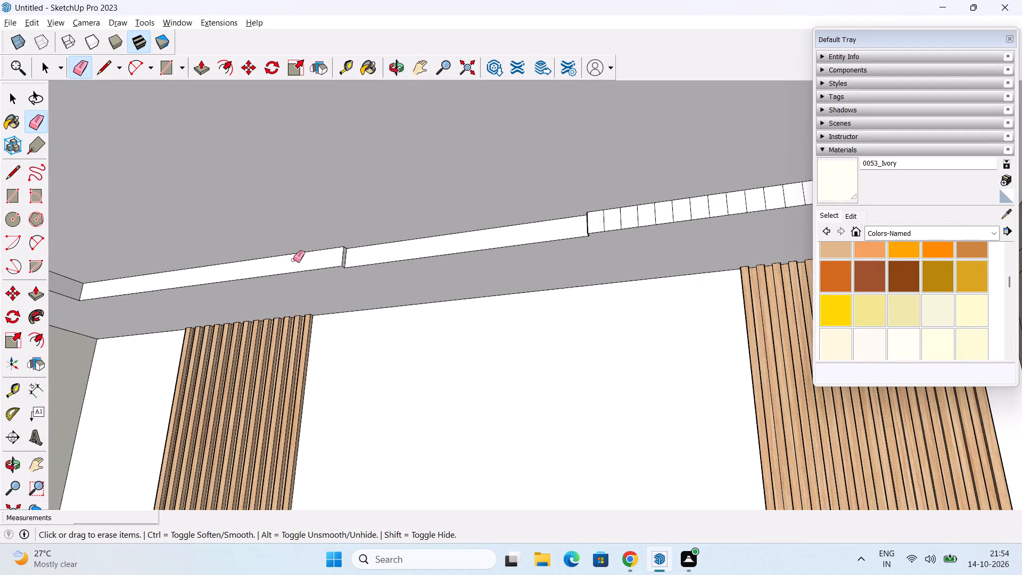
{"action": "key", "text": "space"}
{"action": "type", "text": "P"}
{"action": "left_click", "coordinate": [299, 254]}
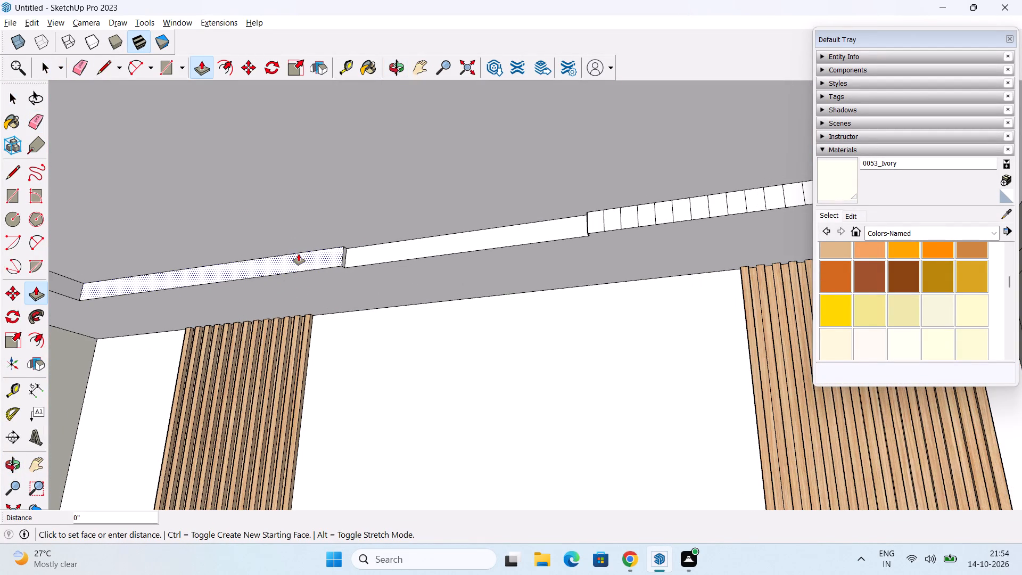
{"action": "left_click", "coordinate": [370, 263]}
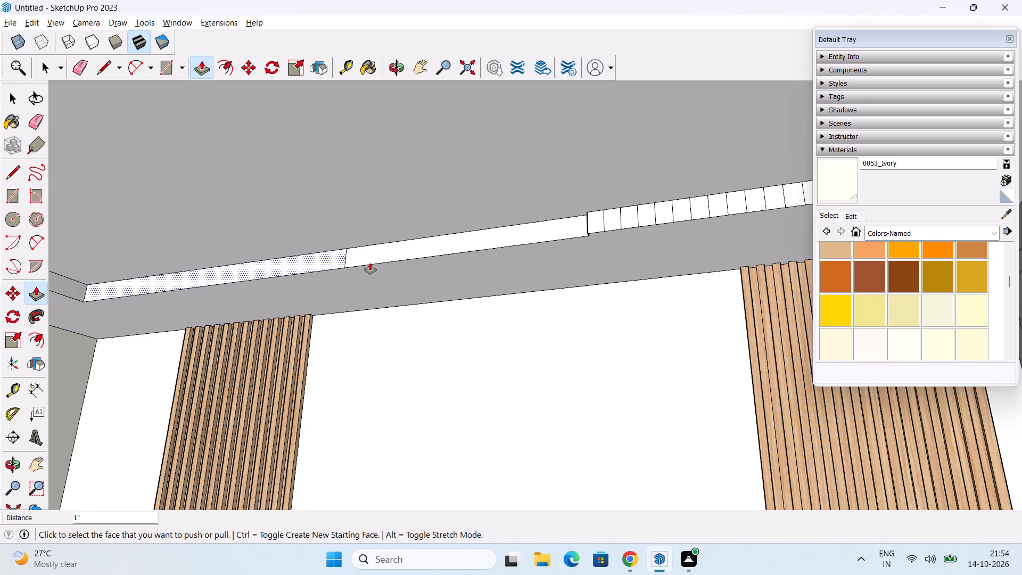
{"action": "key", "text": "space"}
{"action": "key", "text": "e"}
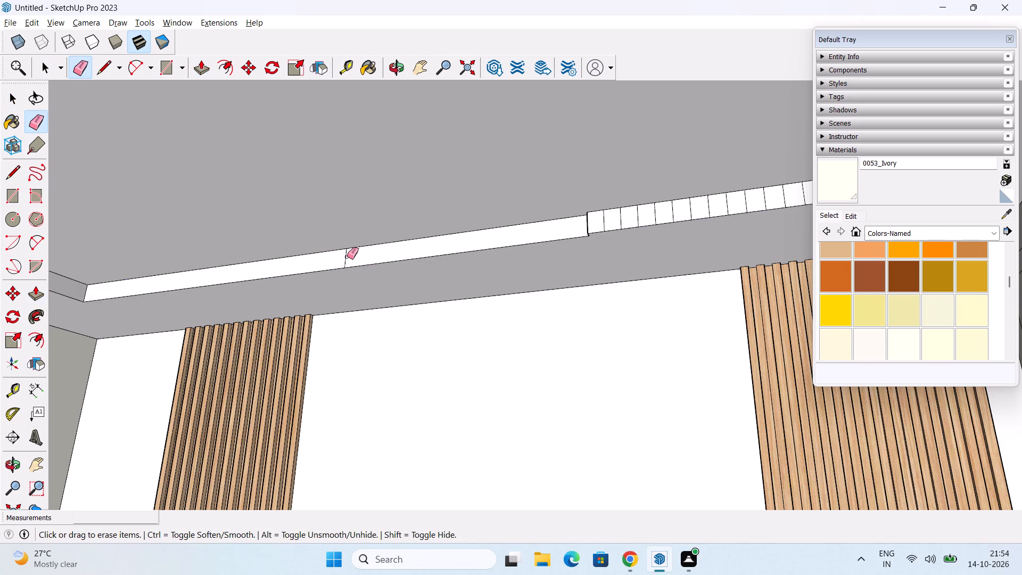
{"action": "left_click", "coordinate": [347, 257]}
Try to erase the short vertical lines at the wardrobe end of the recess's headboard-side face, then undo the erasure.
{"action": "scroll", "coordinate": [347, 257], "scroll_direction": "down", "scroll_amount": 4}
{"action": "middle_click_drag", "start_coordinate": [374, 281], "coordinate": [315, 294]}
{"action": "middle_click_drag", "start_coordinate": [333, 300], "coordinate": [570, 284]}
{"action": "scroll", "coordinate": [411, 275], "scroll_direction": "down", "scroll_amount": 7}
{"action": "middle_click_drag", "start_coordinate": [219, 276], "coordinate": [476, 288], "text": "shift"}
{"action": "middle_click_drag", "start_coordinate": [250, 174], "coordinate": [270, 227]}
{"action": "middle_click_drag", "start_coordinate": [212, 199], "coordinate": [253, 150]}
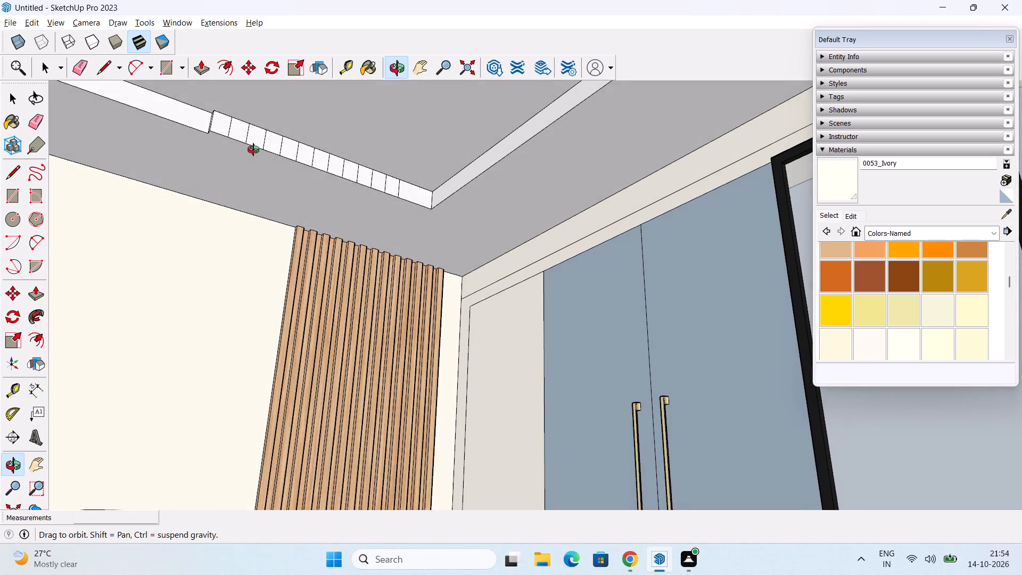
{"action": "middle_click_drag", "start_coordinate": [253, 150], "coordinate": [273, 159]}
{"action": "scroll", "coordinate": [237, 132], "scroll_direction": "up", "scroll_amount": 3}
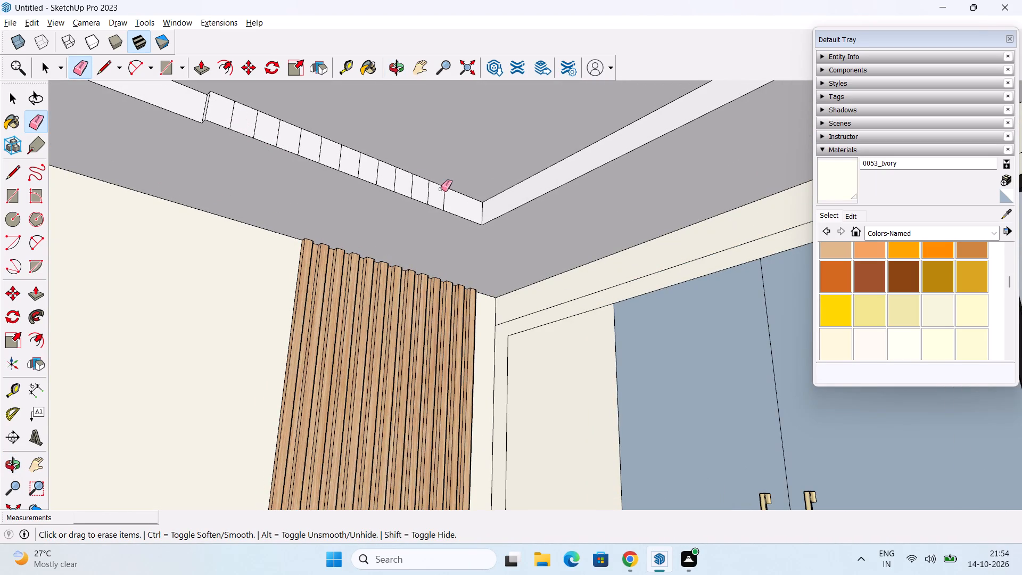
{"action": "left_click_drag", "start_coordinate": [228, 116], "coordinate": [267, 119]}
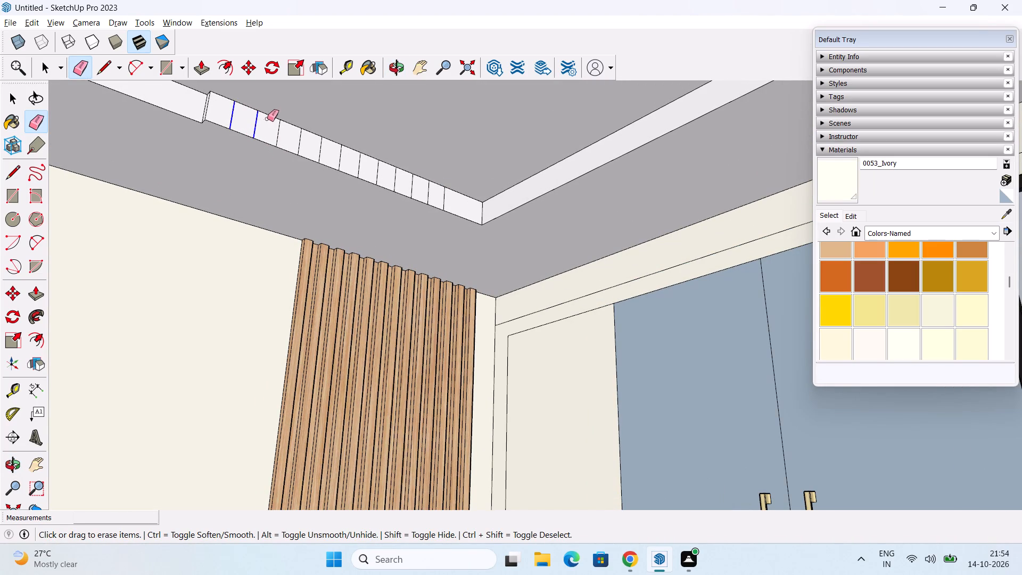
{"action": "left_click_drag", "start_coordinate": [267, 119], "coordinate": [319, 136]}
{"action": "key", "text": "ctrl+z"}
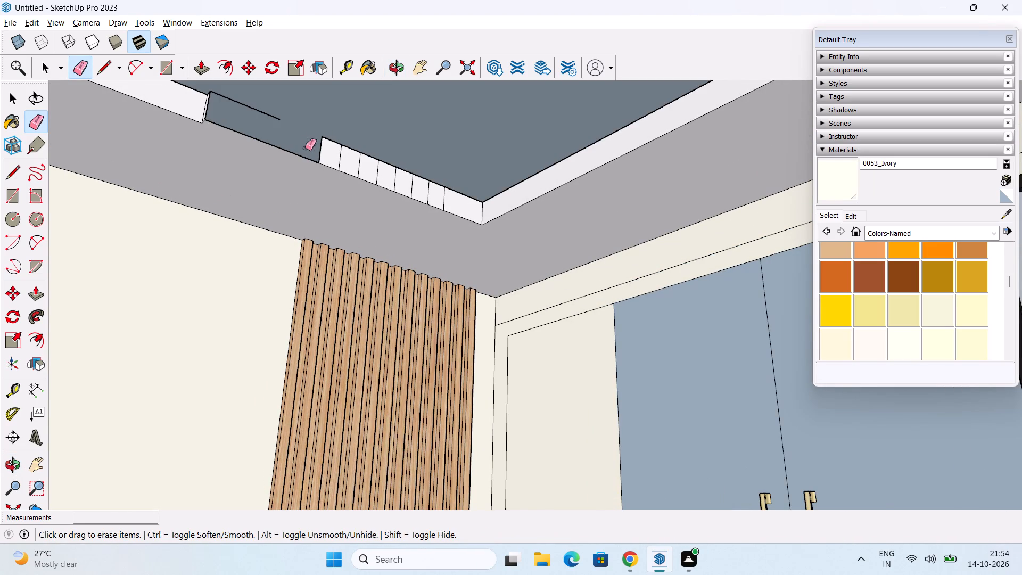
Erase all the short vertical lines at the wardrobe end of the recess's headboard-side face.
{"action": "scroll", "coordinate": [305, 148], "scroll_direction": "up", "scroll_amount": 2, "text": "ctrl"}
{"action": "left_click_drag", "start_coordinate": [211, 105], "coordinate": [281, 122]}
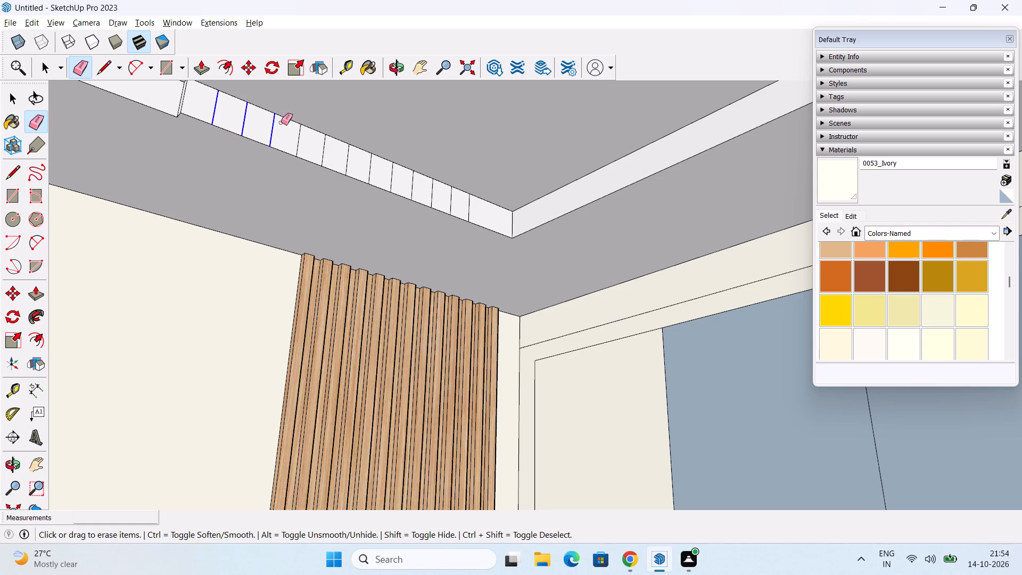
{"action": "left_click_drag", "start_coordinate": [281, 122], "coordinate": [417, 180]}
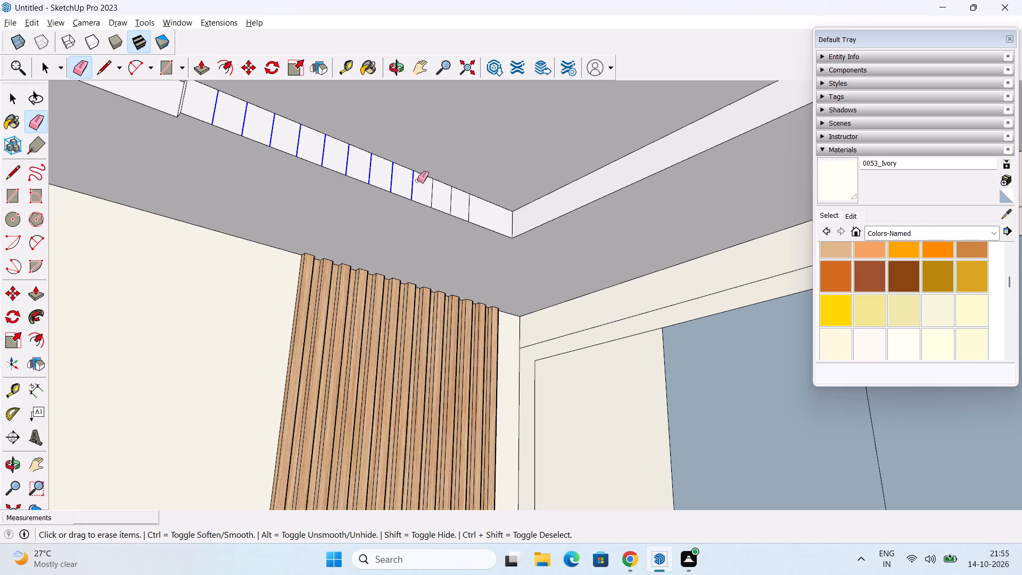
{"action": "left_click_drag", "start_coordinate": [417, 180], "coordinate": [480, 205]}
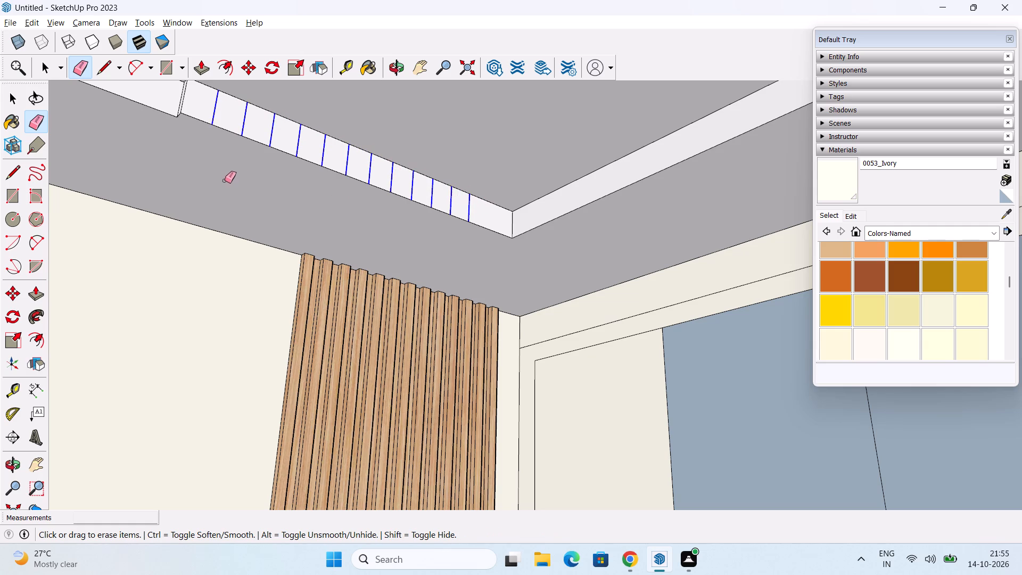
Push/Pull the wardrobe-end section of the recess's headboard-side face 1" flush with its neighbour and erase the dividing line.
{"action": "key", "text": "space"}
{"action": "key", "text": "p"}
{"action": "left_click", "coordinate": [242, 117]}
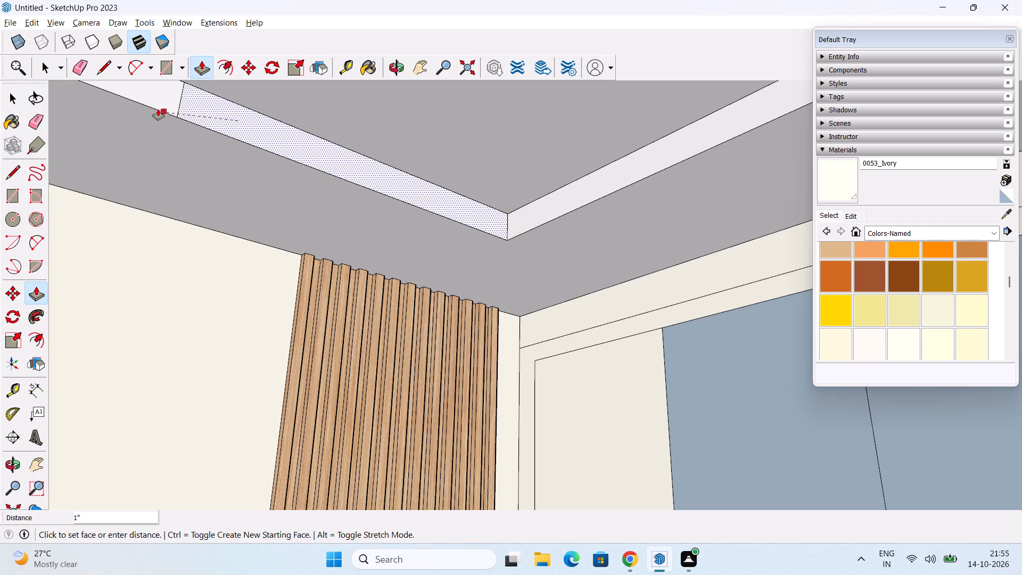
{"action": "left_click", "coordinate": [154, 106]}
{"action": "key", "text": "space"}
{"action": "key", "text": "e"}
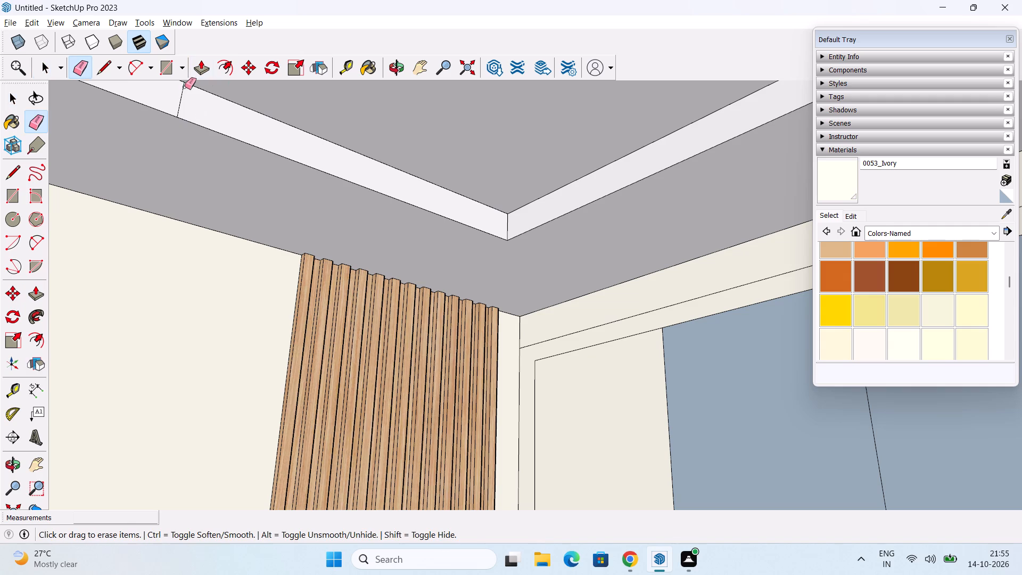
{"action": "left_click", "coordinate": [182, 103]}
{"action": "scroll", "coordinate": [243, 153], "scroll_direction": "down", "scroll_amount": 6}
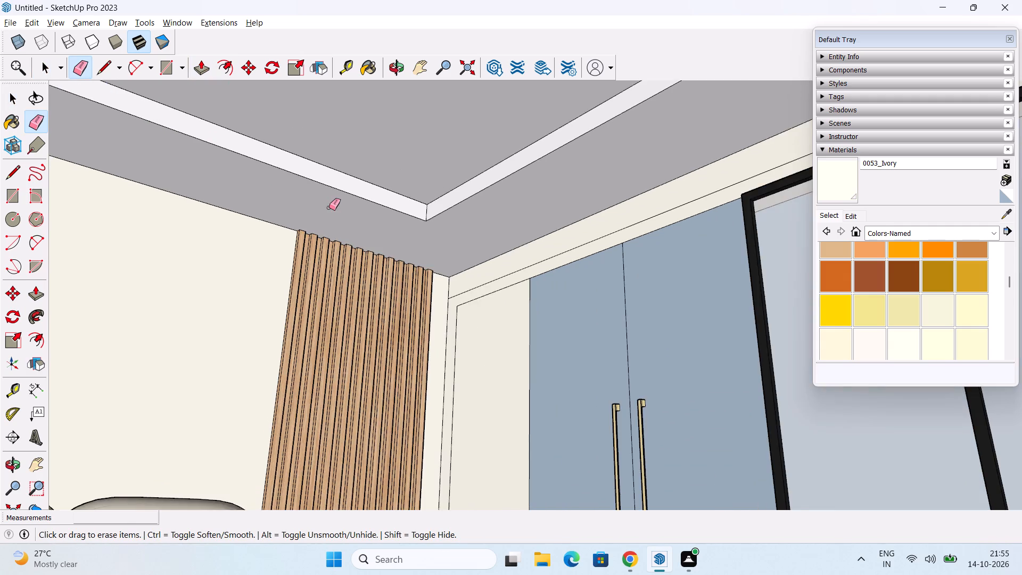
Paint the ceiling's recessed panel and the flat border around it with the 0052_FloralWhite colour.
{"action": "middle_click_drag", "start_coordinate": [332, 208], "coordinate": [337, 150]}
{"action": "middle_click_drag", "start_coordinate": [337, 149], "coordinate": [345, 267]}
{"action": "key", "text": "space"}
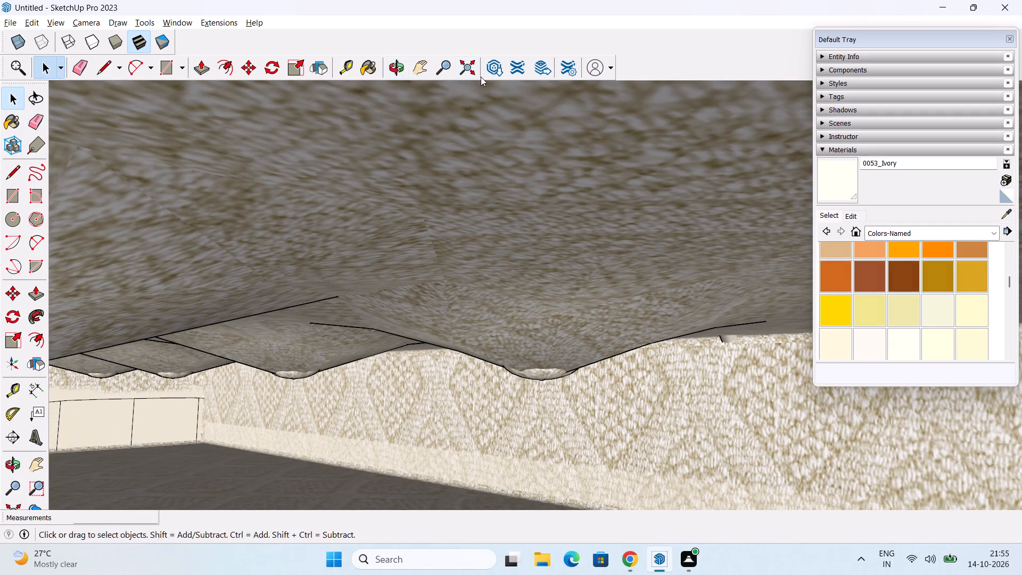
{"action": "left_click", "coordinate": [455, 62]}
{"action": "middle_click_drag", "start_coordinate": [585, 184], "coordinate": [488, 195]}
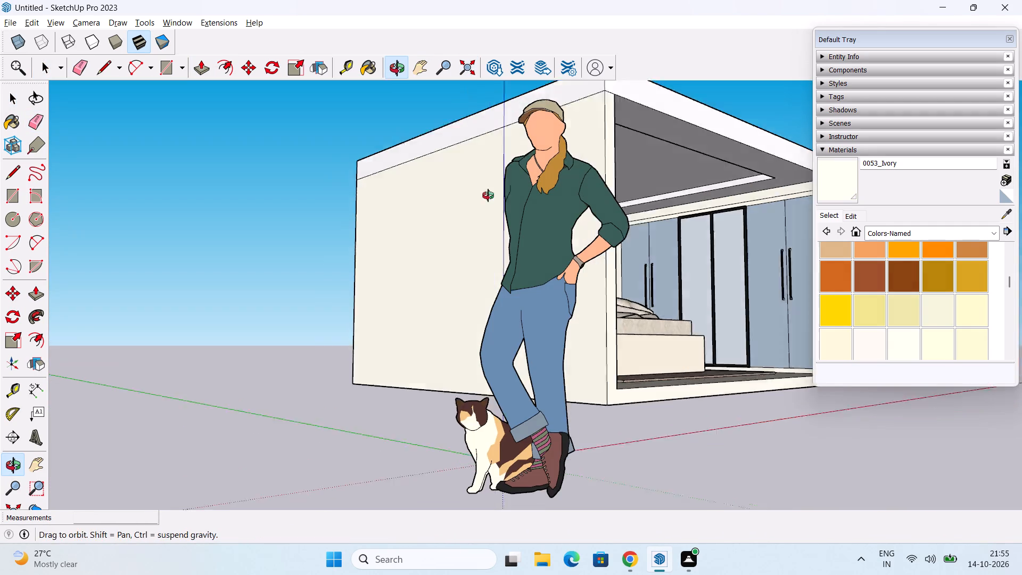
{"action": "middle_click_drag", "start_coordinate": [488, 195], "coordinate": [317, 192]}
{"action": "scroll", "coordinate": [543, 210], "scroll_direction": "down", "scroll_amount": 2}
{"action": "middle_click_drag", "start_coordinate": [589, 237], "coordinate": [175, 222]}
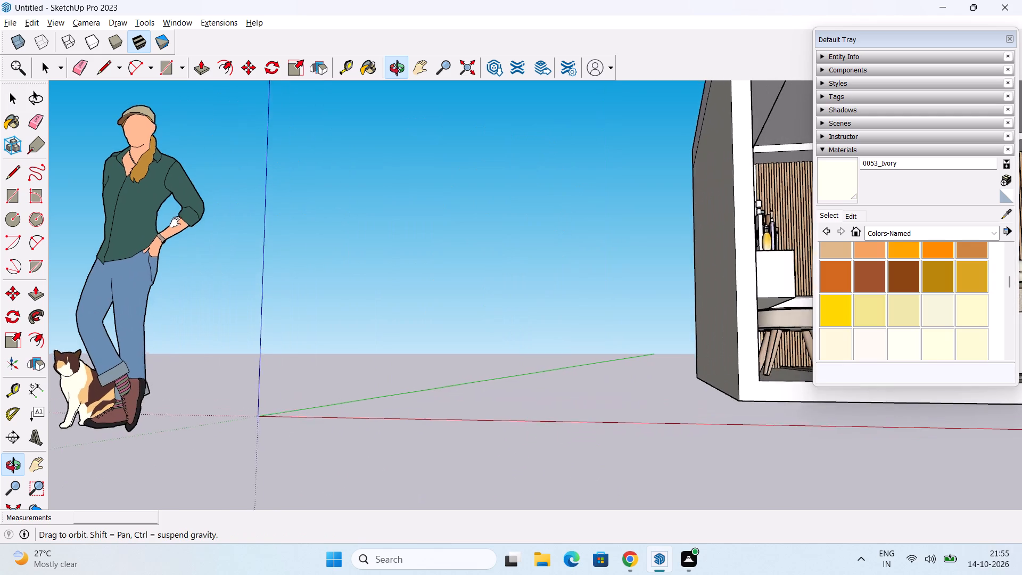
{"action": "middle_click_drag", "start_coordinate": [175, 222], "coordinate": [174, 223]}
{"action": "middle_click_drag", "start_coordinate": [506, 218], "coordinate": [274, 257], "text": "shift"}
{"action": "middle_click_drag", "start_coordinate": [565, 241], "coordinate": [357, 269]}
{"action": "scroll", "coordinate": [403, 216], "scroll_direction": "down", "scroll_amount": 3}
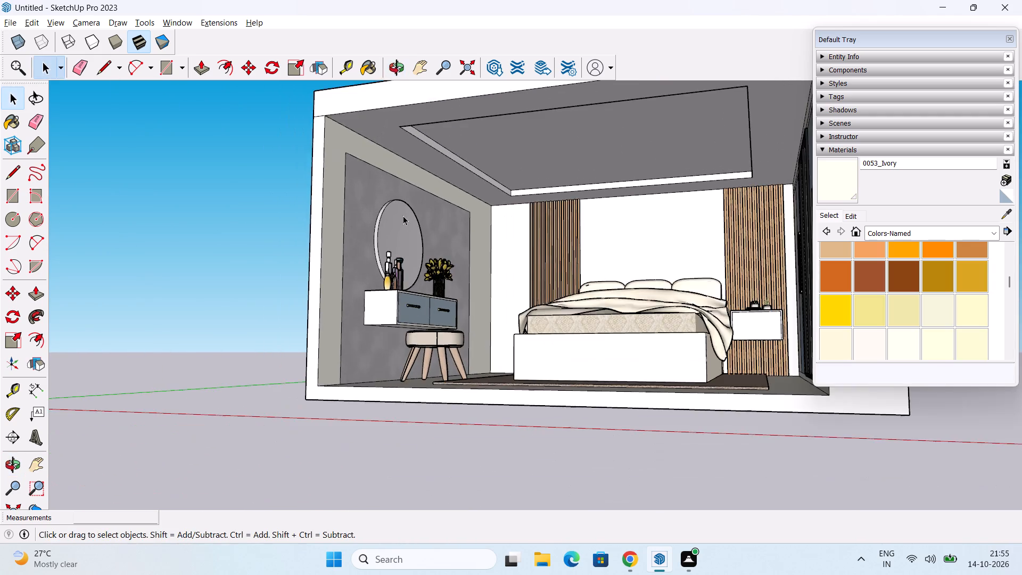
{"action": "middle_click_drag", "start_coordinate": [430, 243], "coordinate": [452, 128]}
{"action": "middle_click_drag", "start_coordinate": [455, 145], "coordinate": [459, 239], "text": "shift"}
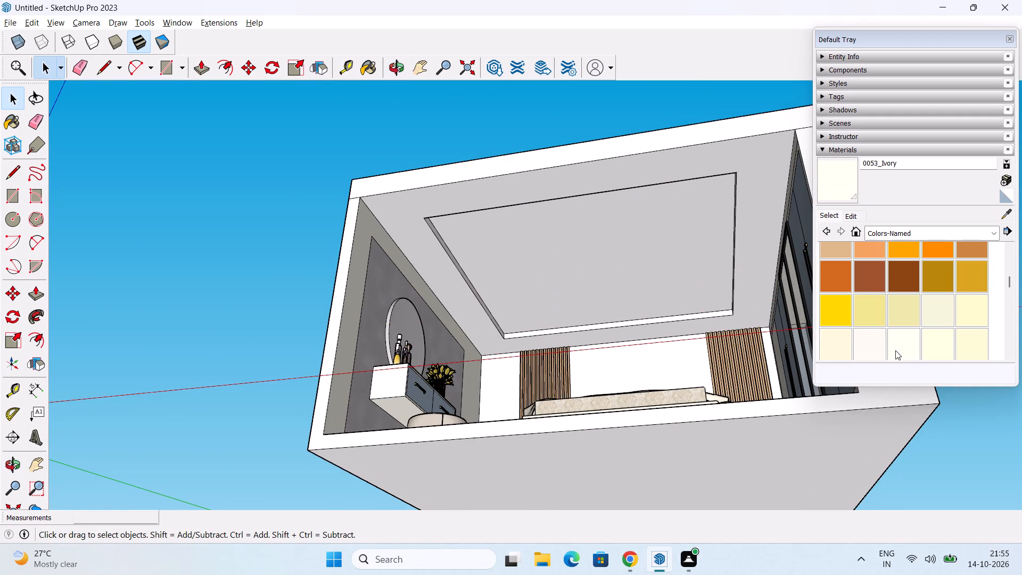
{"action": "left_click", "coordinate": [876, 348]}
{"action": "left_click", "coordinate": [611, 236]}
{"action": "left_click", "coordinate": [558, 177]}
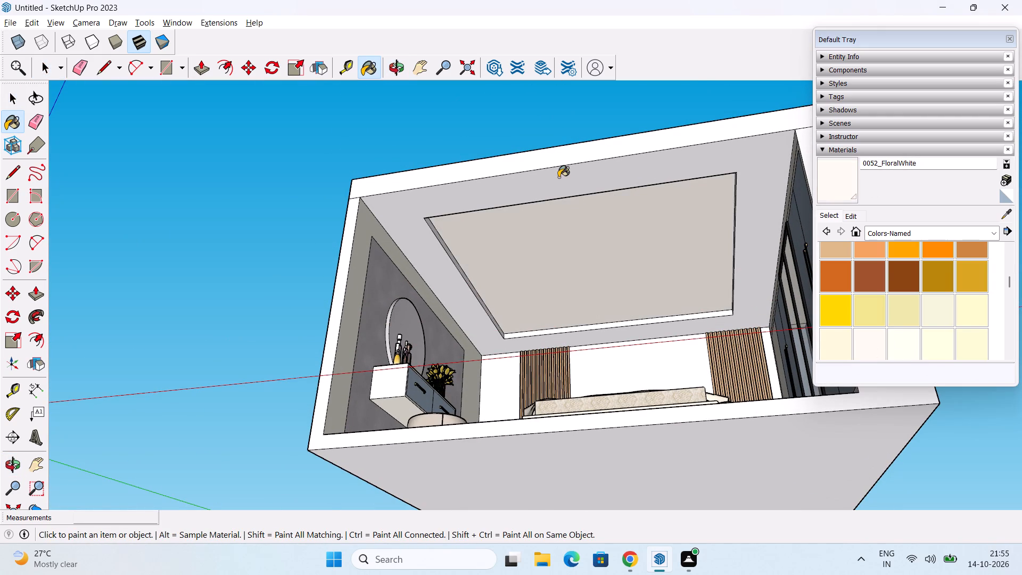
Paint the dressing-unit-side and headboard-side faces of the ceiling recess with 0052_FloralWhite.
{"action": "scroll", "coordinate": [457, 235], "scroll_direction": "up", "scroll_amount": 2}
{"action": "middle_click_drag", "start_coordinate": [467, 246], "coordinate": [370, 274]}
{"action": "scroll", "coordinate": [416, 267], "scroll_direction": "up", "scroll_amount": 5}
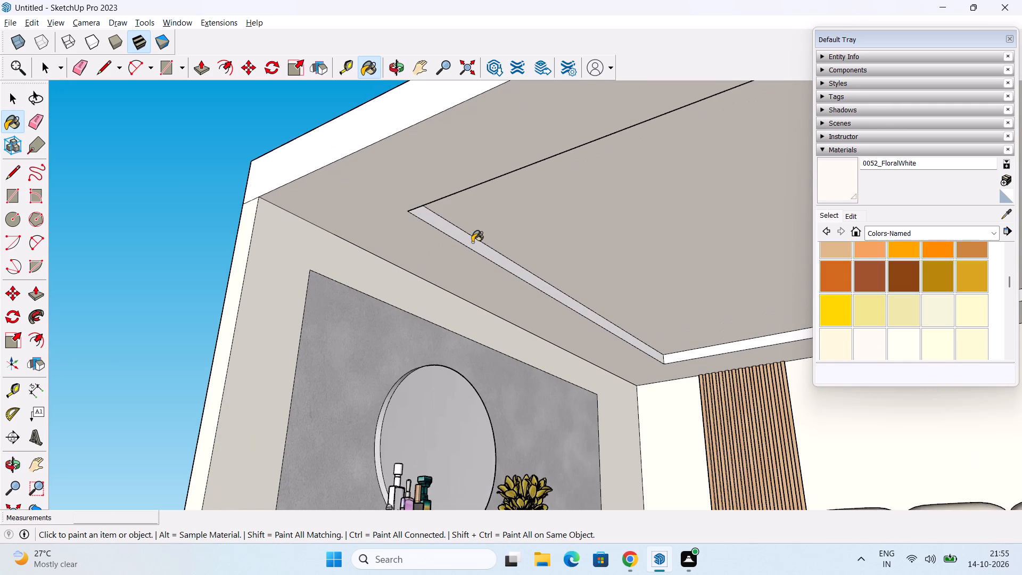
{"action": "left_click", "coordinate": [468, 242]}
{"action": "scroll", "coordinate": [542, 270], "scroll_direction": "down", "scroll_amount": 3}
{"action": "middle_click_drag", "start_coordinate": [604, 316], "coordinate": [727, 384]}
{"action": "scroll", "coordinate": [656, 302], "scroll_direction": "up", "scroll_amount": 4}
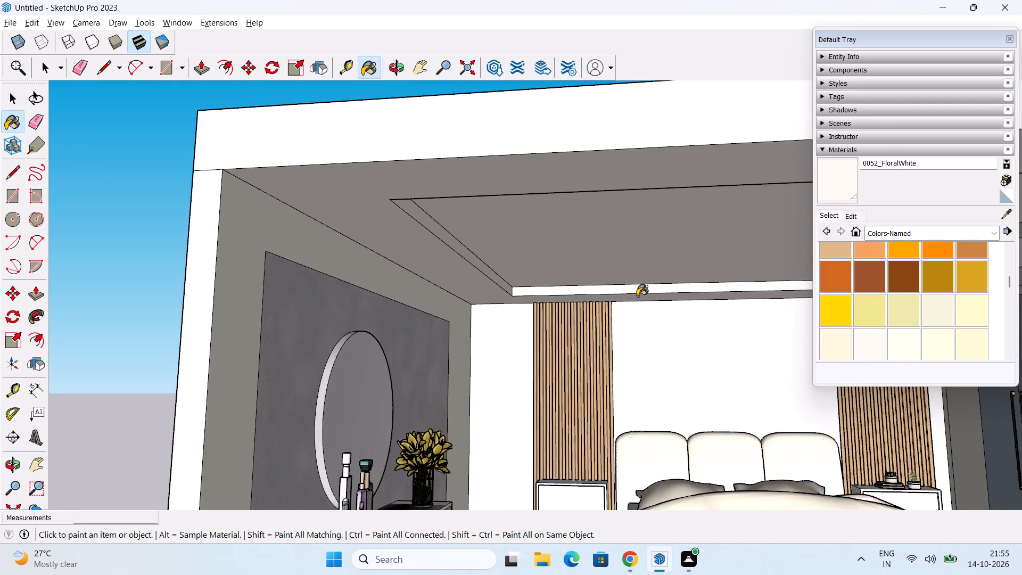
{"action": "scroll", "coordinate": [637, 296], "scroll_direction": "up", "scroll_amount": 2}
{"action": "left_click", "coordinate": [616, 282]}
Paint the wardrobe-side and open-front-side faces of the ceiling recess with 0052_FloralWhite.
{"action": "scroll", "coordinate": [623, 284], "scroll_direction": "down", "scroll_amount": 4}
{"action": "middle_click_drag", "start_coordinate": [593, 311], "coordinate": [350, 329], "text": "shift"}
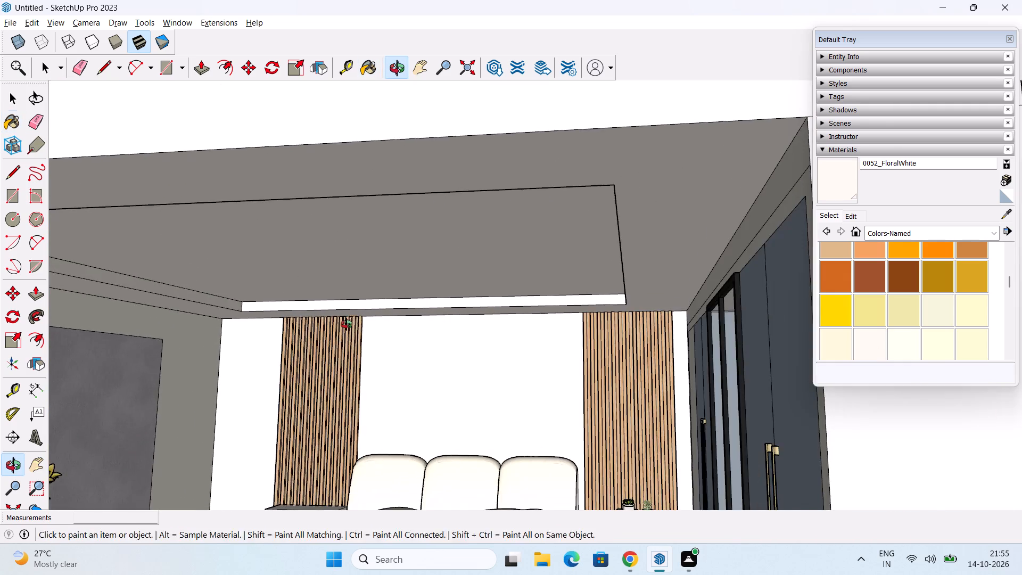
{"action": "middle_click_drag", "start_coordinate": [347, 324], "coordinate": [609, 290]}
{"action": "middle_click_drag", "start_coordinate": [605, 293], "coordinate": [358, 307]}
{"action": "middle_click_drag", "start_coordinate": [516, 291], "coordinate": [44, 292], "text": "shift"}
{"action": "middle_click_drag", "start_coordinate": [225, 248], "coordinate": [336, 308]}
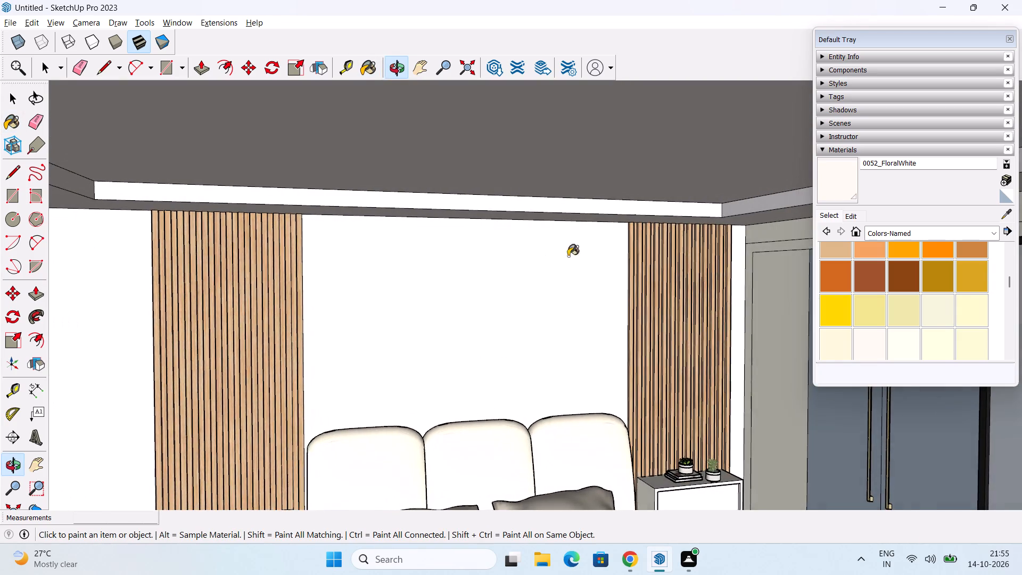
{"action": "scroll", "coordinate": [609, 238], "scroll_direction": "up", "scroll_amount": 2}
{"action": "left_click", "coordinate": [782, 196]}
{"action": "scroll", "coordinate": [737, 233], "scroll_direction": "down", "scroll_amount": 8}
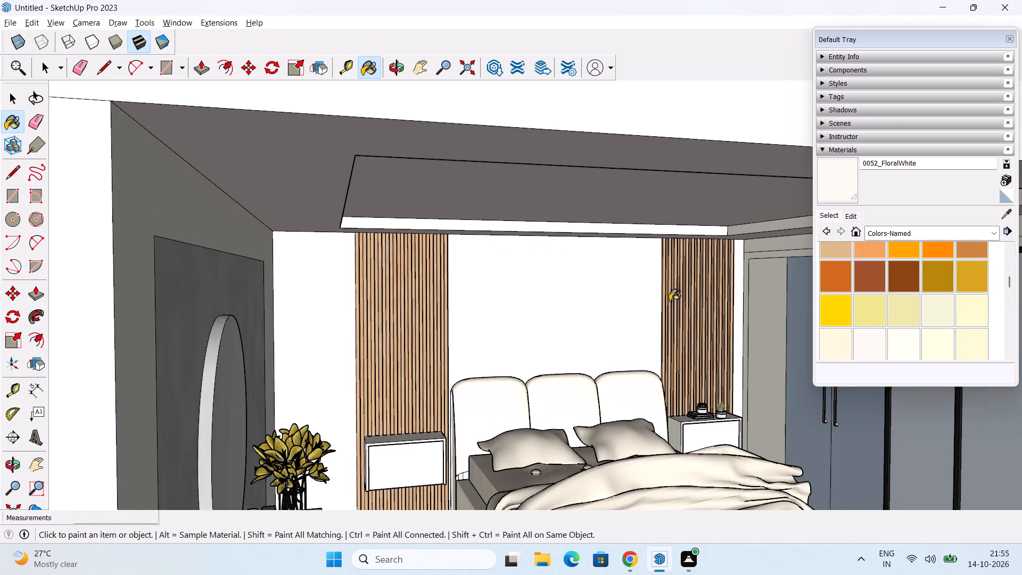
{"action": "scroll", "coordinate": [670, 301], "scroll_direction": "down", "scroll_amount": 2}
{"action": "middle_click_drag", "start_coordinate": [659, 299], "coordinate": [304, 213]}
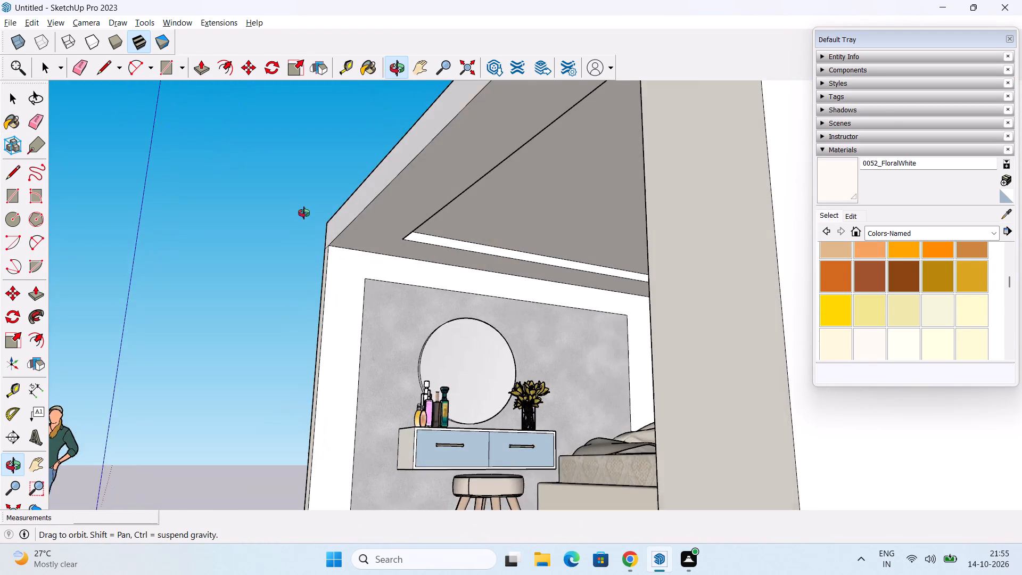
{"action": "middle_click_drag", "start_coordinate": [304, 213], "coordinate": [304, 213]}
{"action": "scroll", "coordinate": [431, 195], "scroll_direction": "up", "scroll_amount": 15}
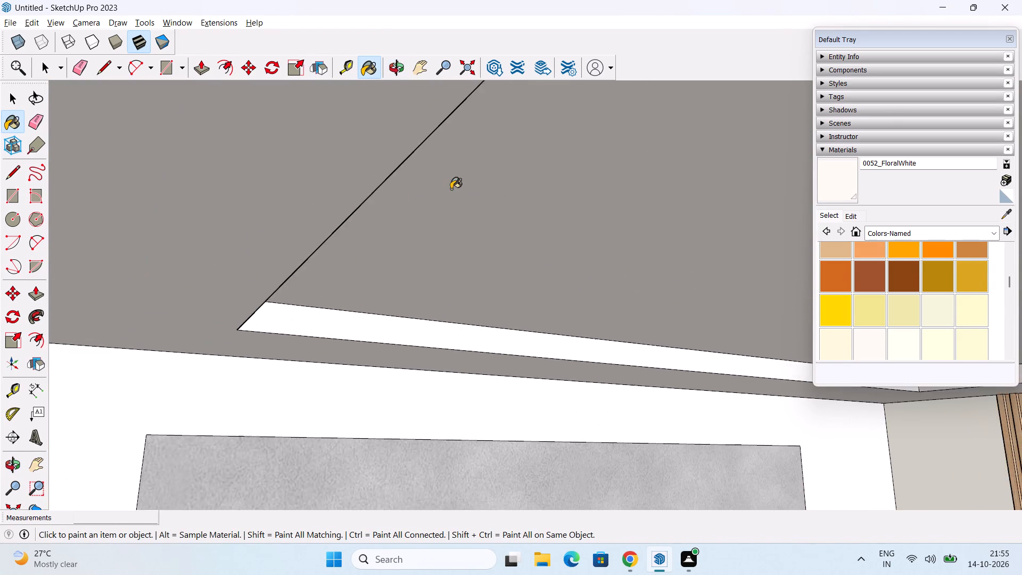
{"action": "middle_click_drag", "start_coordinate": [420, 185], "coordinate": [308, 203]}
{"action": "left_click", "coordinate": [173, 257]}
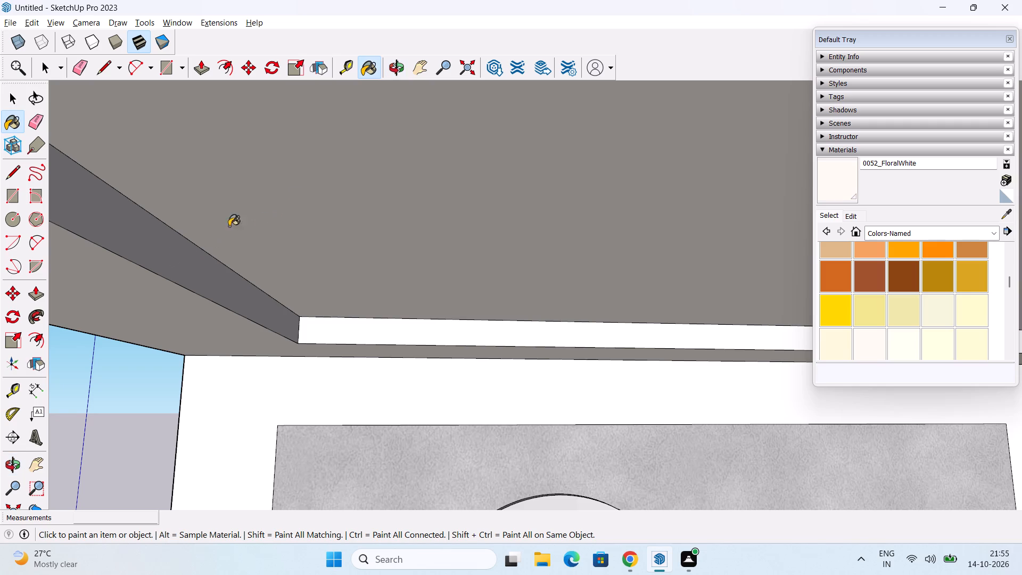
{"action": "left_click", "coordinate": [295, 197]}
Paint the ceiling slab's outer edges on the dressing-unit side and the open front with 0052_FloralWhite.
{"action": "scroll", "coordinate": [296, 196], "scroll_direction": "down", "scroll_amount": 15}
{"action": "middle_click_drag", "start_coordinate": [311, 276], "coordinate": [736, 334]}
{"action": "scroll", "coordinate": [419, 283], "scroll_direction": "down", "scroll_amount": 7}
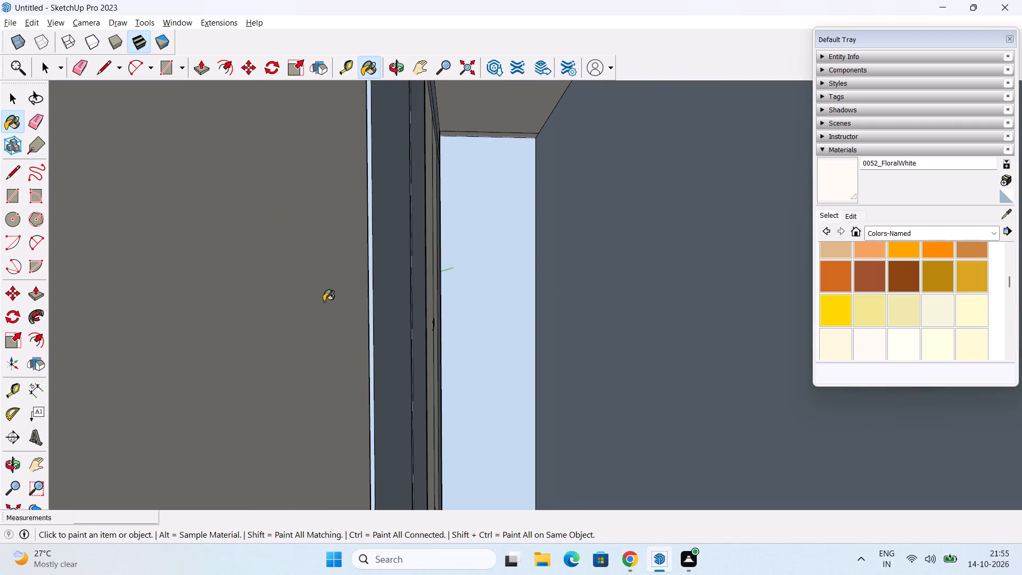
{"action": "middle_click_drag", "start_coordinate": [300, 297], "coordinate": [679, 301]}
{"action": "scroll", "coordinate": [306, 141], "scroll_direction": "down", "scroll_amount": 3}
{"action": "middle_click_drag", "start_coordinate": [270, 152], "coordinate": [316, 152], "text": "shift"}
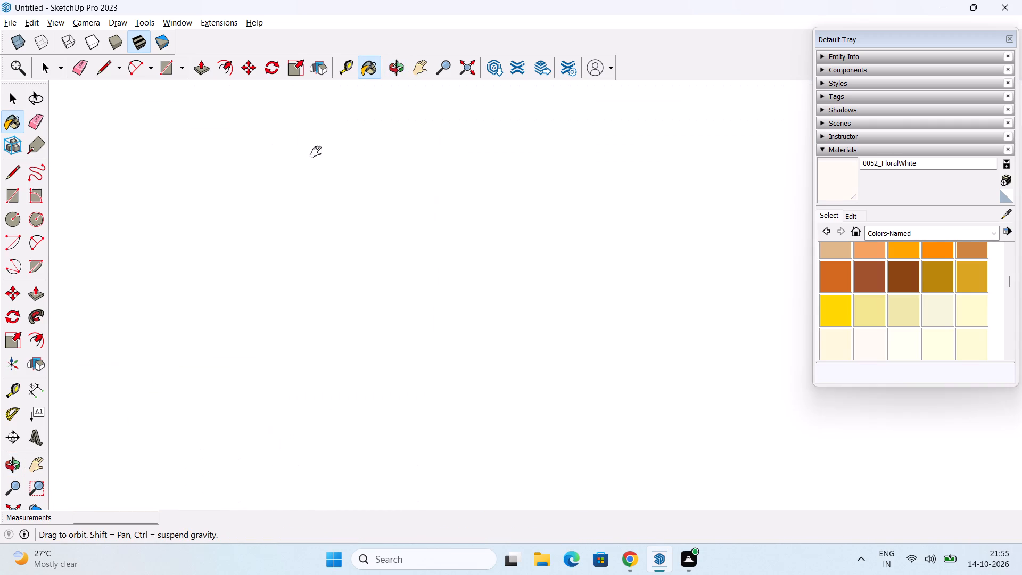
{"action": "middle_click_drag", "start_coordinate": [316, 152], "coordinate": [667, 260], "text": "shift"}
{"action": "left_click", "coordinate": [461, 68]}
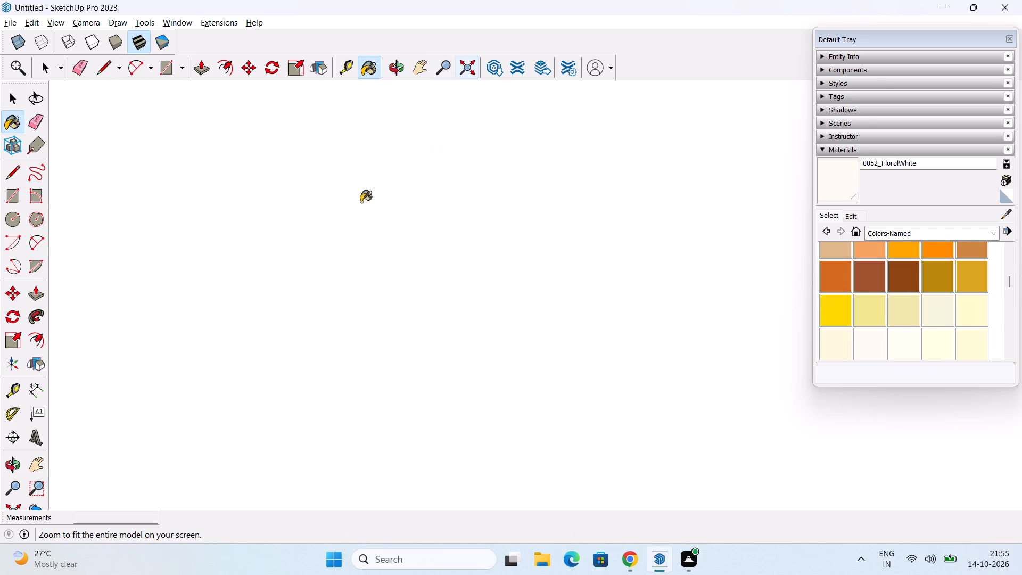
{"action": "scroll", "coordinate": [572, 164], "scroll_direction": "up", "scroll_amount": 7}
{"action": "middle_click_drag", "start_coordinate": [552, 196], "coordinate": [494, 215]}
{"action": "scroll", "coordinate": [507, 201], "scroll_direction": "down", "scroll_amount": 5}
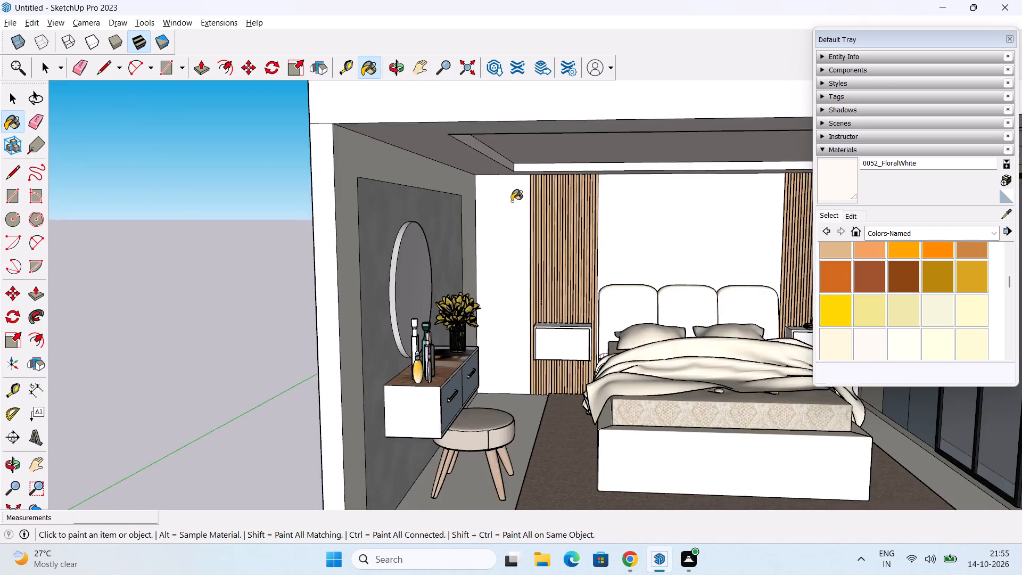
{"action": "scroll", "coordinate": [512, 201], "scroll_direction": "down", "scroll_amount": 3}
{"action": "middle_click_drag", "start_coordinate": [517, 226], "coordinate": [424, 269], "text": "shift"}
{"action": "middle_click_drag", "start_coordinate": [407, 250], "coordinate": [628, 257]}
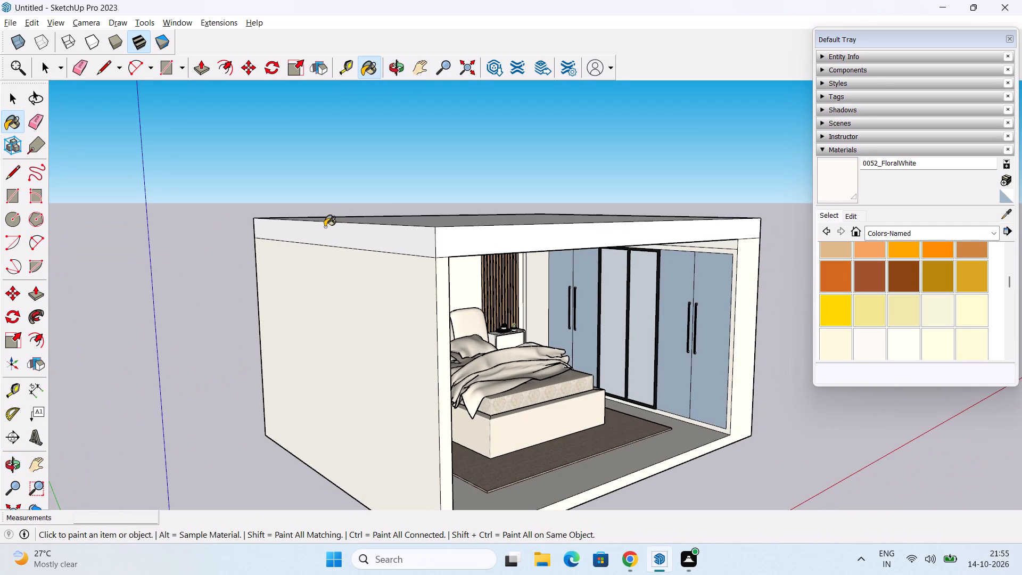
{"action": "left_click_drag", "start_coordinate": [332, 233], "coordinate": [341, 232]}
{"action": "left_click", "coordinate": [454, 236]}
Paint the ceiling slab's outer edges on the wardrobe side and the headboard side with 0052_FloralWhite.
{"action": "middle_click_drag", "start_coordinate": [697, 245], "coordinate": [373, 252]}
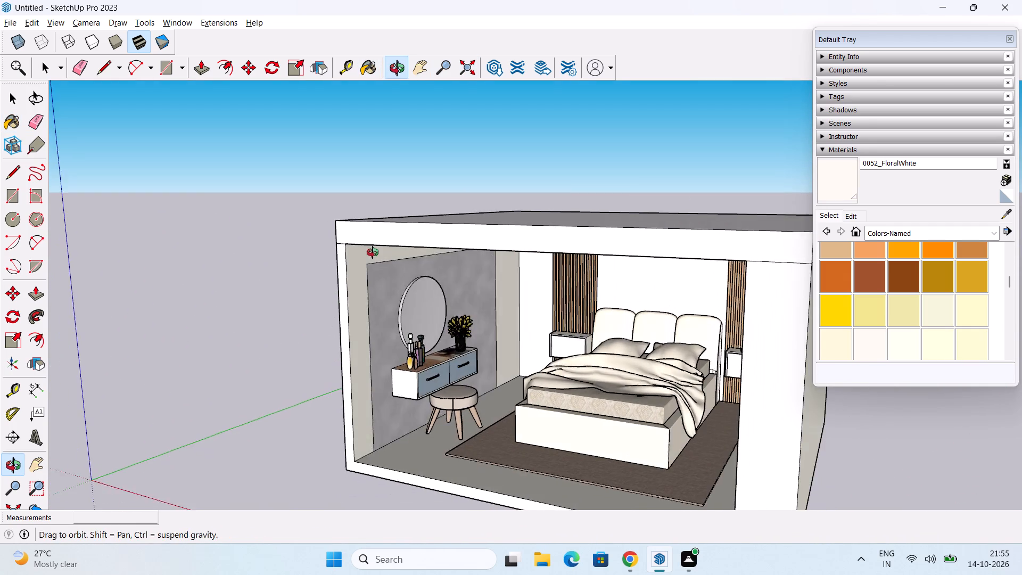
{"action": "middle_click_drag", "start_coordinate": [373, 252], "coordinate": [391, 249]}
{"action": "scroll", "coordinate": [559, 242], "scroll_direction": "down", "scroll_amount": 2}
{"action": "middle_click_drag", "start_coordinate": [608, 256], "coordinate": [411, 266], "text": "shift"}
{"action": "left_click", "coordinate": [571, 254]}
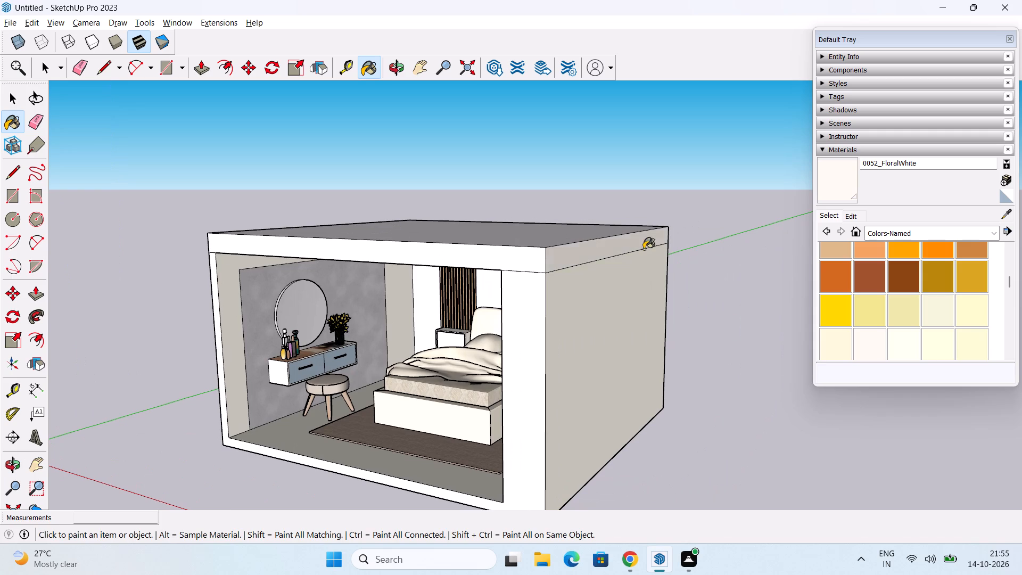
{"action": "middle_click_drag", "start_coordinate": [633, 258], "coordinate": [154, 238]}
{"action": "scroll", "coordinate": [510, 224], "scroll_direction": "up", "scroll_amount": 2}
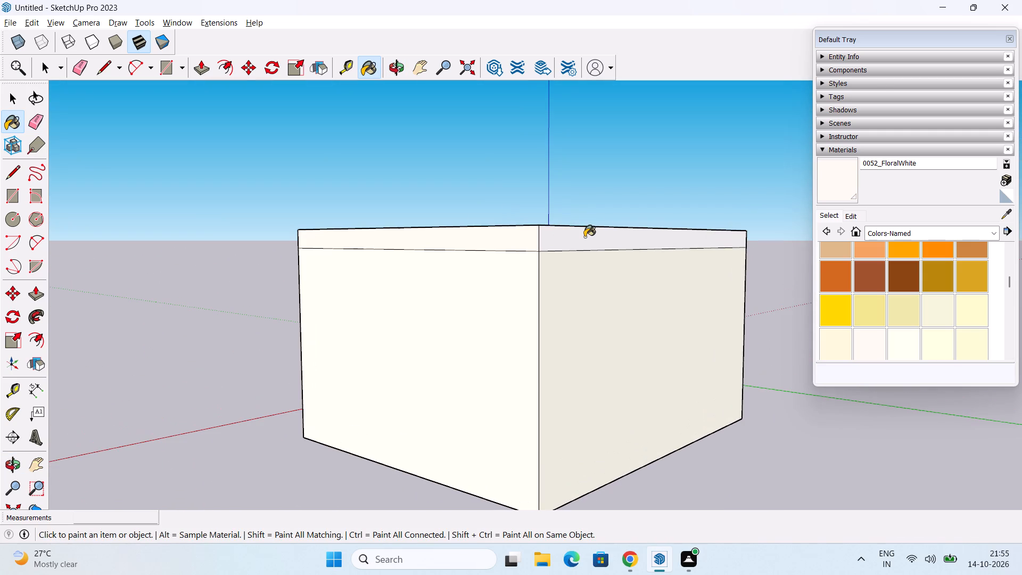
{"action": "left_click", "coordinate": [584, 237]}
Paint the front edge face of the room walls below the ceiling slab with 0052_FloralWhite.
{"action": "scroll", "coordinate": [389, 253], "scroll_direction": "down", "scroll_amount": 3}
{"action": "middle_click_drag", "start_coordinate": [360, 271], "coordinate": [782, 352]}
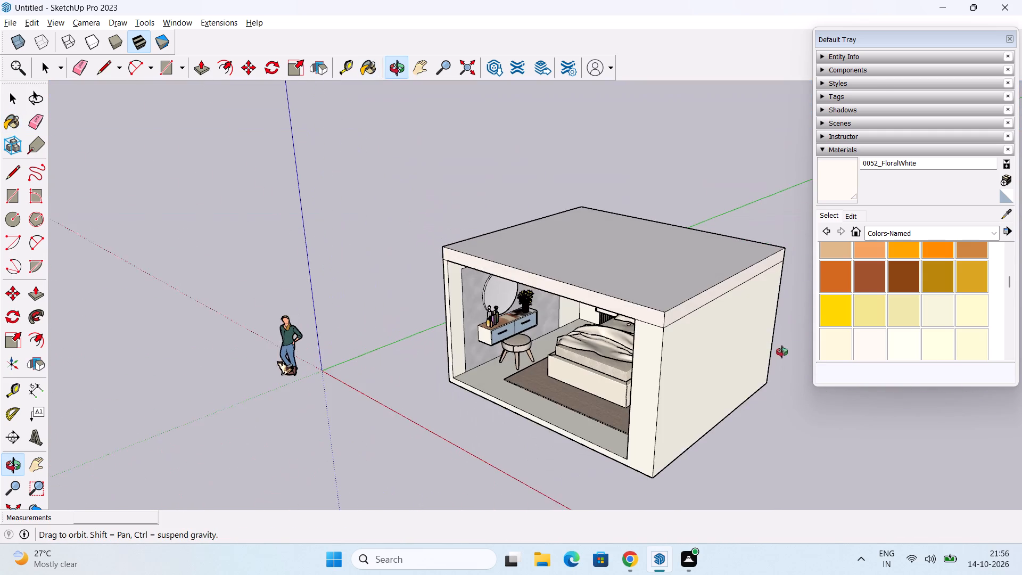
{"action": "middle_click_drag", "start_coordinate": [782, 352], "coordinate": [794, 349]}
{"action": "scroll", "coordinate": [692, 349], "scroll_direction": "up", "scroll_amount": 11}
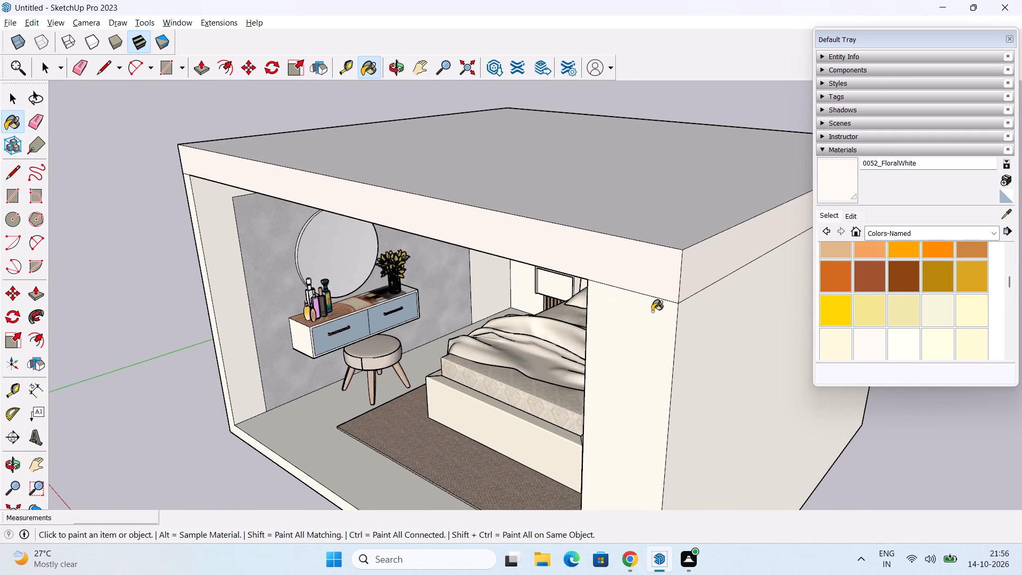
{"action": "middle_click_drag", "start_coordinate": [652, 311], "coordinate": [675, 284]}
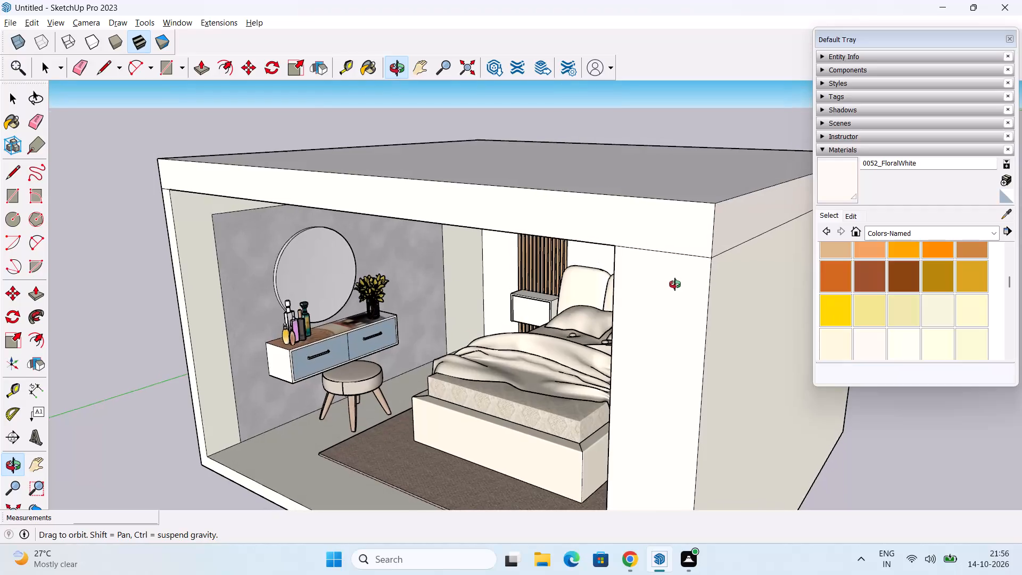
{"action": "middle_click_drag", "start_coordinate": [675, 284], "coordinate": [675, 277]}
{"action": "left_click", "coordinate": [659, 288]}
Paint the dressing-unit wall's surround and the headboard wall's middle and end sections with 0052_FloralWhite.
{"action": "scroll", "coordinate": [485, 286], "scroll_direction": "up", "scroll_amount": 1}
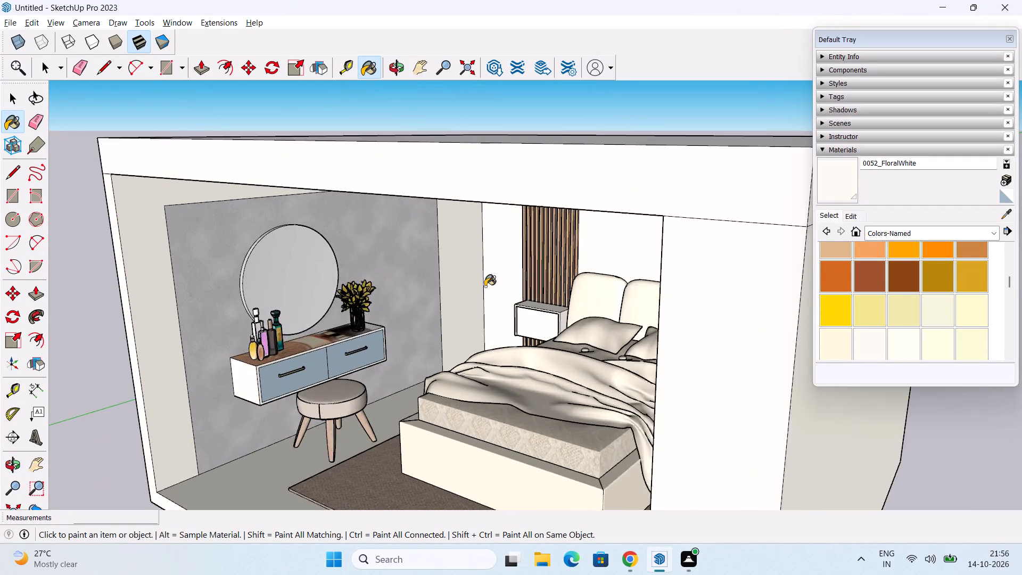
{"action": "scroll", "coordinate": [485, 286], "scroll_direction": "up", "scroll_amount": 1}
{"action": "left_click", "coordinate": [469, 276]}
{"action": "scroll", "coordinate": [457, 281], "scroll_direction": "down", "scroll_amount": 1}
{"action": "middle_click_drag", "start_coordinate": [468, 316], "coordinate": [482, 285]}
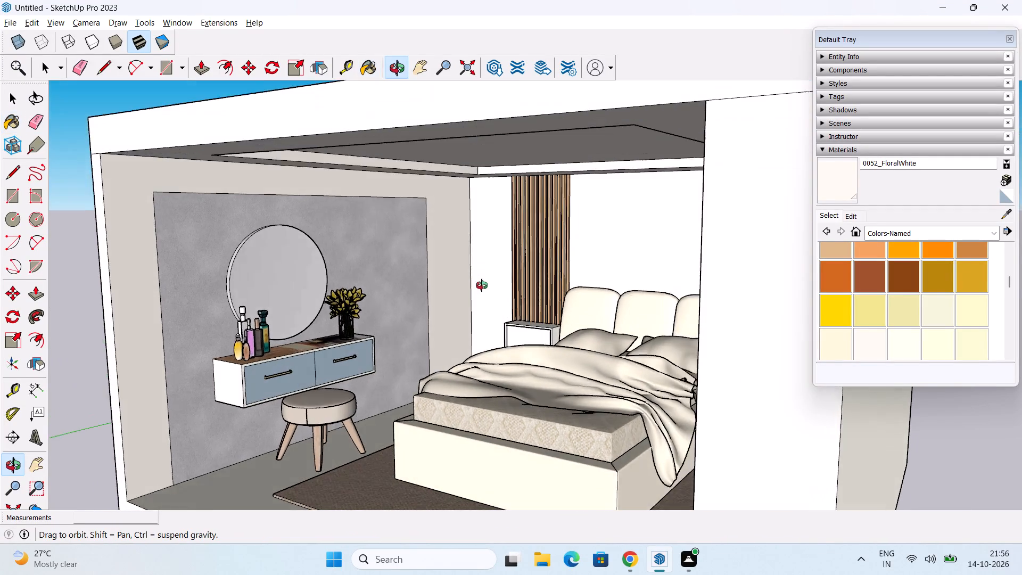
{"action": "middle_click_drag", "start_coordinate": [482, 285], "coordinate": [550, 234]}
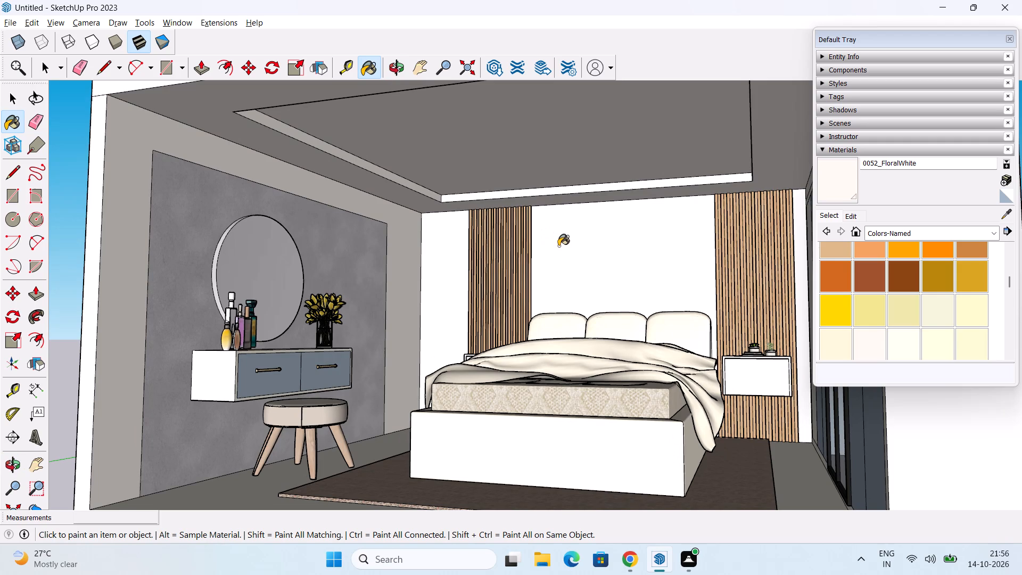
{"action": "left_click", "coordinate": [558, 246]}
{"action": "left_click", "coordinate": [448, 273]}
{"action": "middle_click_drag", "start_coordinate": [484, 275], "coordinate": [593, 334]}
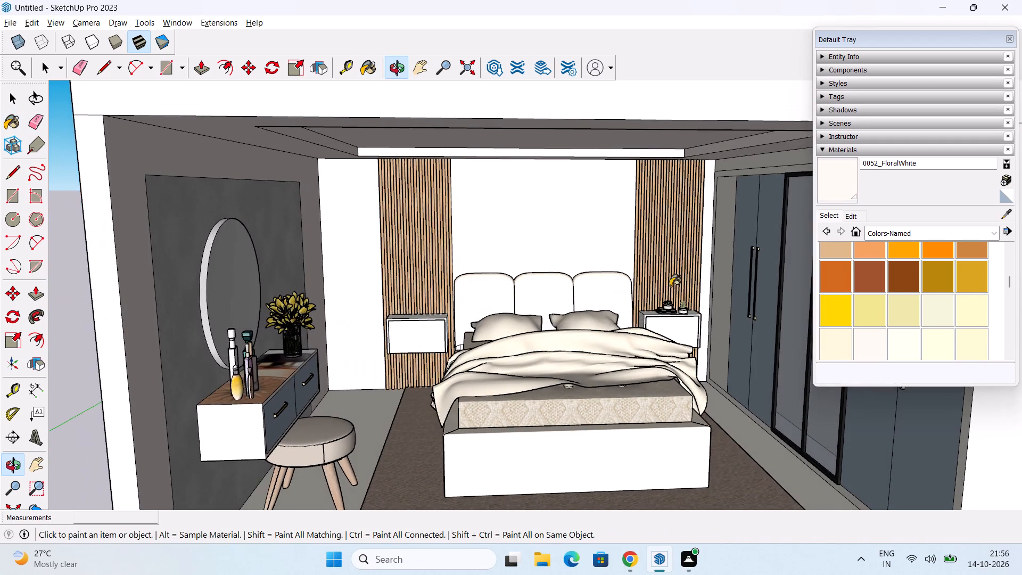
{"action": "scroll", "coordinate": [683, 273], "scroll_direction": "up", "scroll_amount": 4}
{"action": "left_click", "coordinate": [712, 221]}
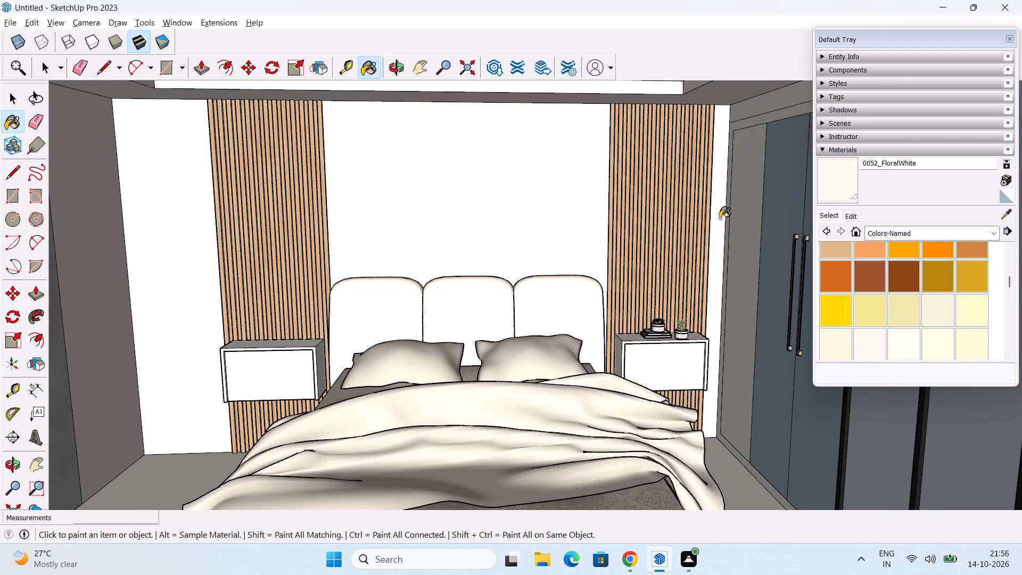
Paint the wall band above the wardrobe with 0052_FloralWhite.
{"action": "middle_click_drag", "start_coordinate": [680, 229], "coordinate": [477, 253], "text": "shift"}
{"action": "middle_click_drag", "start_coordinate": [503, 254], "coordinate": [613, 245]}
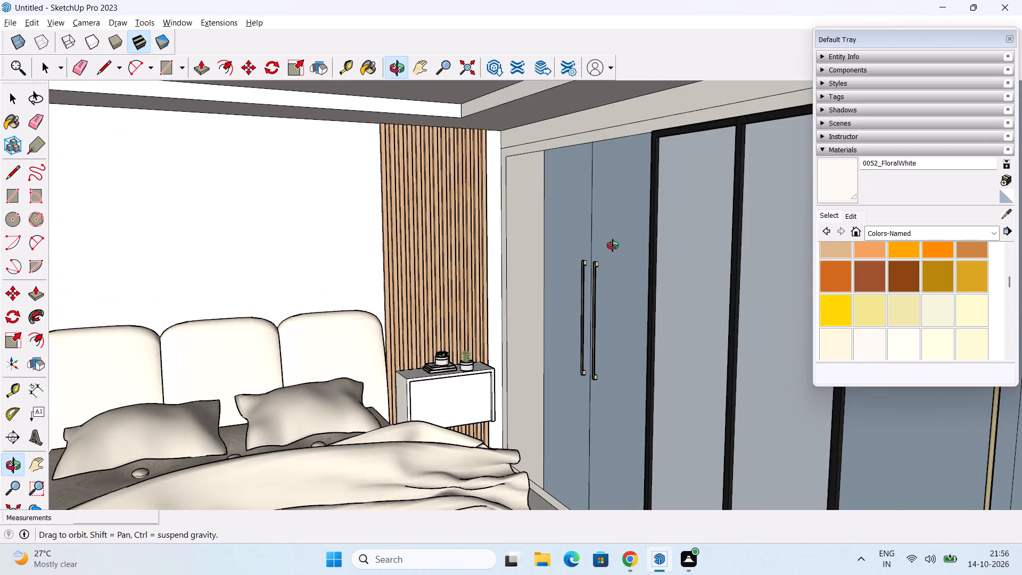
{"action": "middle_click_drag", "start_coordinate": [613, 245], "coordinate": [631, 266]}
{"action": "scroll", "coordinate": [539, 158], "scroll_direction": "down", "scroll_amount": 6}
{"action": "middle_click_drag", "start_coordinate": [529, 204], "coordinate": [516, 102]}
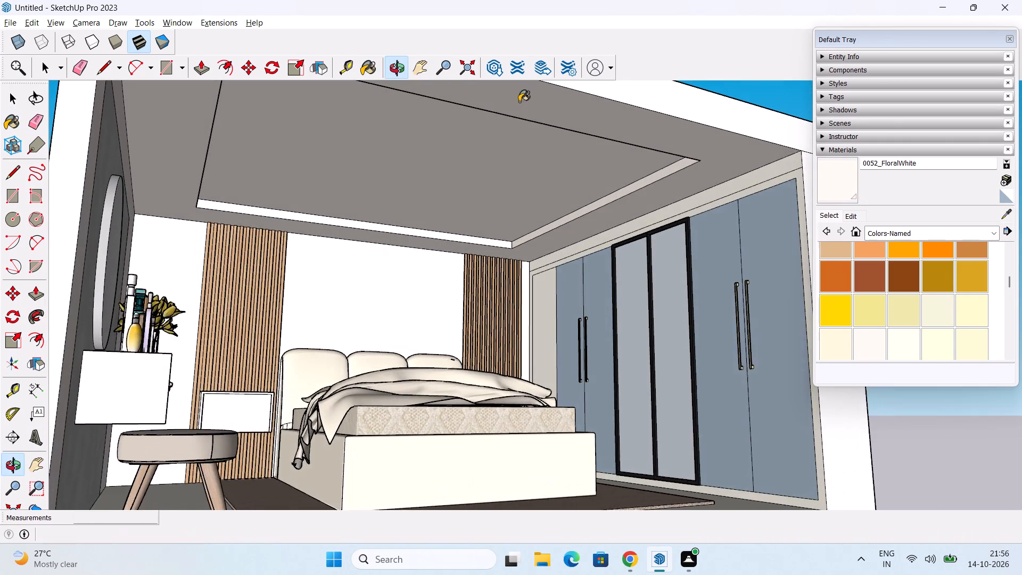
{"action": "scroll", "coordinate": [533, 125], "scroll_direction": "up", "scroll_amount": 1}
{"action": "middle_click_drag", "start_coordinate": [539, 198], "coordinate": [452, 91]}
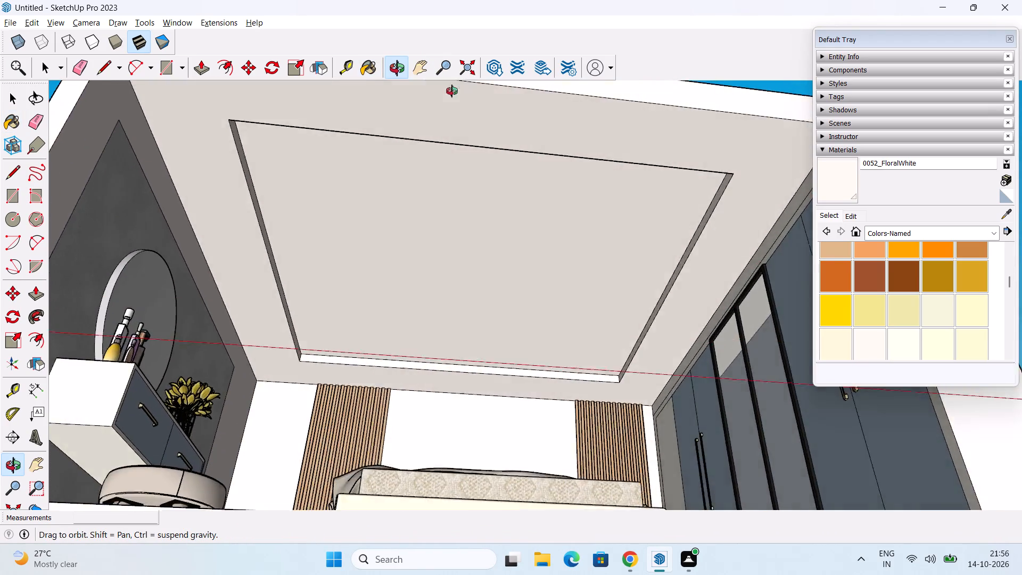
{"action": "middle_click_drag", "start_coordinate": [452, 91], "coordinate": [644, 217]}
{"action": "scroll", "coordinate": [641, 218], "scroll_direction": "up", "scroll_amount": 4}
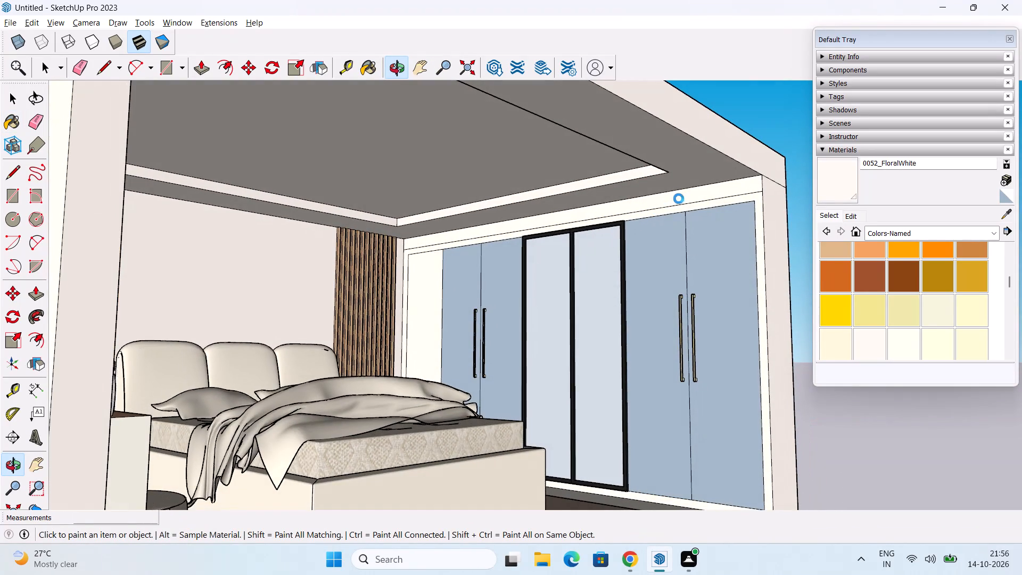
{"action": "scroll", "coordinate": [686, 206], "scroll_direction": "up", "scroll_amount": 1}
{"action": "left_click", "coordinate": [695, 193]}
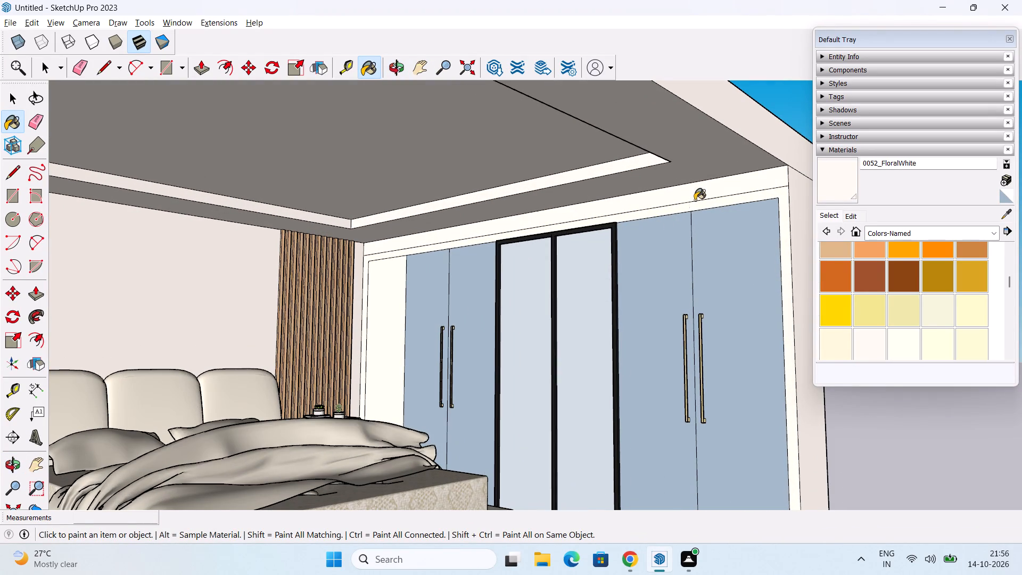
Paint the wardrobe's upper frame, side filler panel and the adjoining narrow wall strip with 0052_FloralWhite.
{"action": "left_click", "coordinate": [685, 209]}
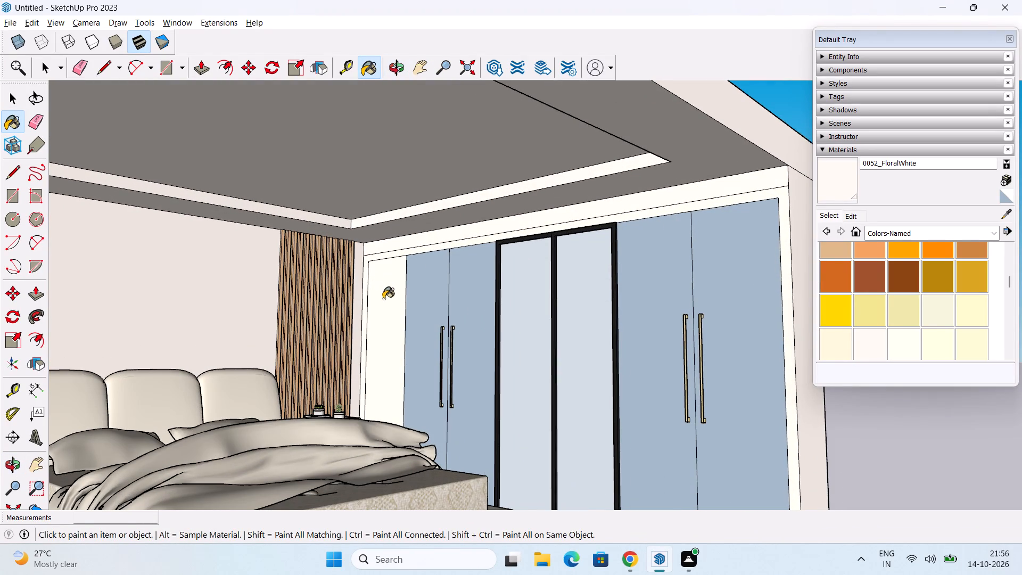
{"action": "left_click", "coordinate": [384, 299]}
{"action": "scroll", "coordinate": [362, 268], "scroll_direction": "up", "scroll_amount": 2}
{"action": "left_click", "coordinate": [357, 258]}
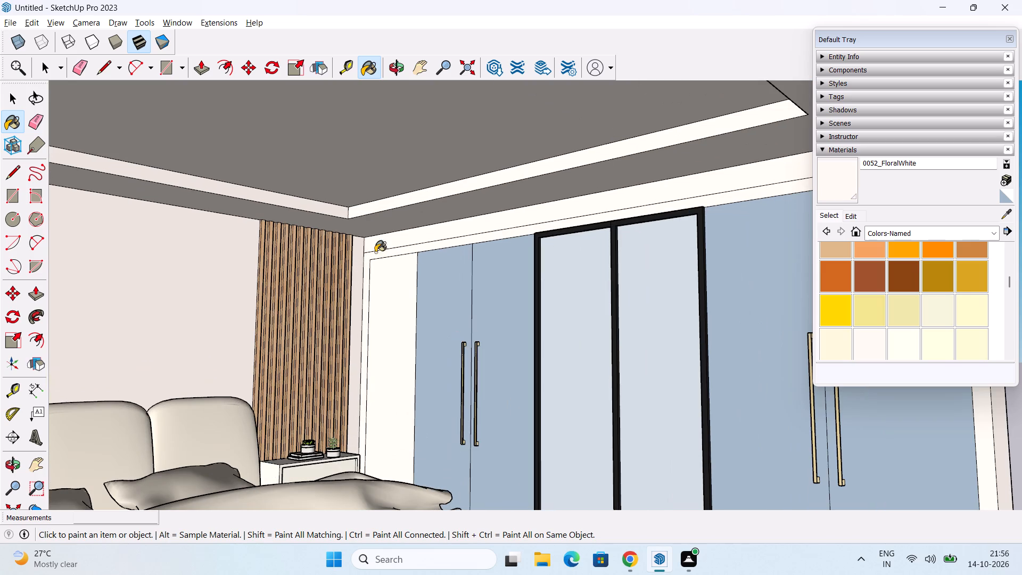
Paint the room's front edge face beside the wardrobe and the floor around the rug with 0052_FloralWhite.
{"action": "scroll", "coordinate": [426, 275], "scroll_direction": "down", "scroll_amount": 6}
{"action": "middle_click_drag", "start_coordinate": [553, 326], "coordinate": [505, 236], "text": "shift"}
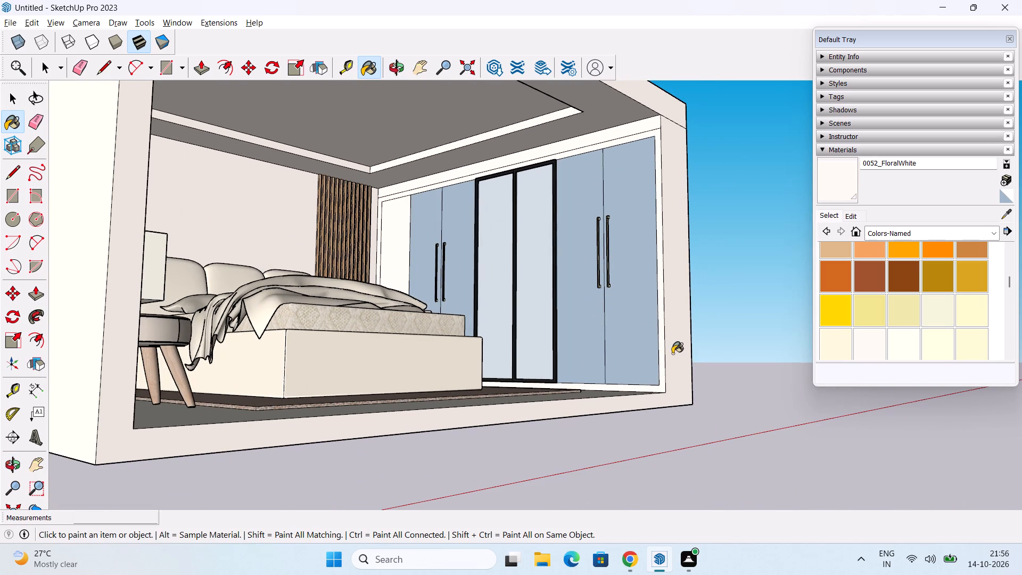
{"action": "left_click", "coordinate": [672, 354]}
{"action": "middle_click_drag", "start_coordinate": [591, 401], "coordinate": [570, 473]}
{"action": "left_click", "coordinate": [533, 366]}
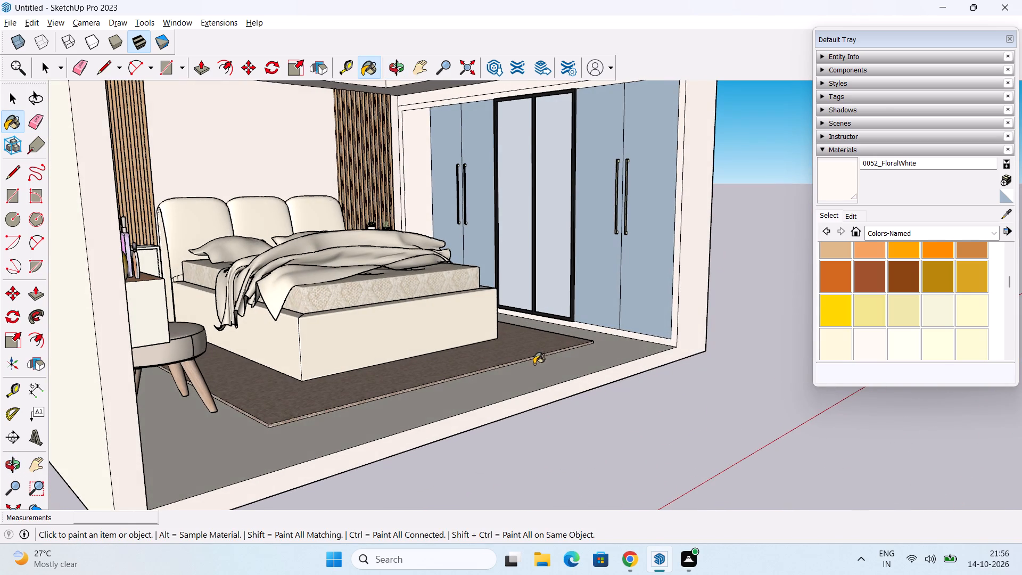
Paint the room's outer wall faces on the dressing-unit, wardrobe and headboard sides with 0052_FloralWhite.
{"action": "scroll", "coordinate": [542, 357], "scroll_direction": "down", "scroll_amount": 2}
{"action": "middle_click_drag", "start_coordinate": [506, 352], "coordinate": [455, 391]}
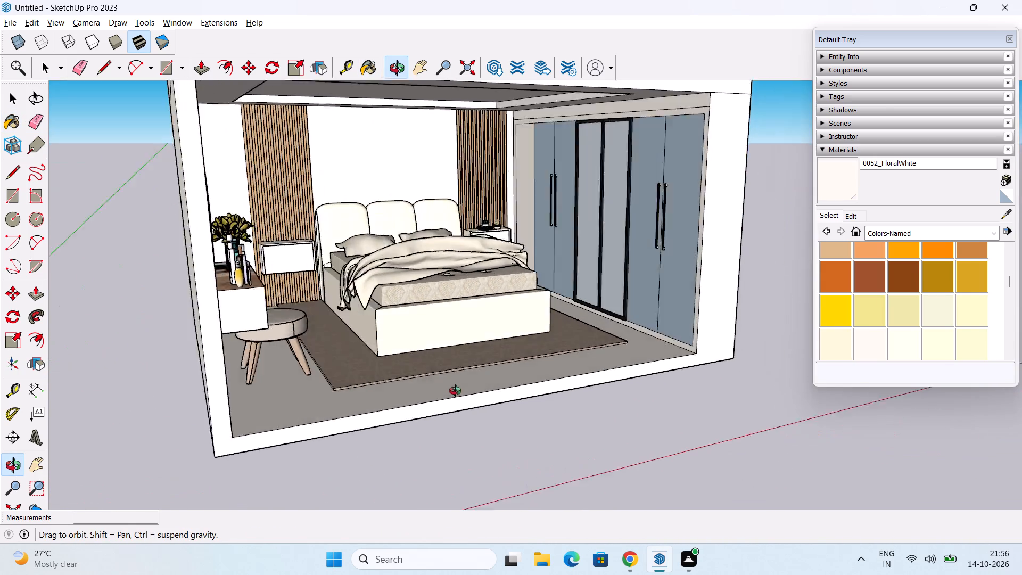
{"action": "middle_click_drag", "start_coordinate": [455, 391], "coordinate": [512, 404]}
{"action": "left_click", "coordinate": [162, 310]}
{"action": "scroll", "coordinate": [201, 292], "scroll_direction": "down", "scroll_amount": 7}
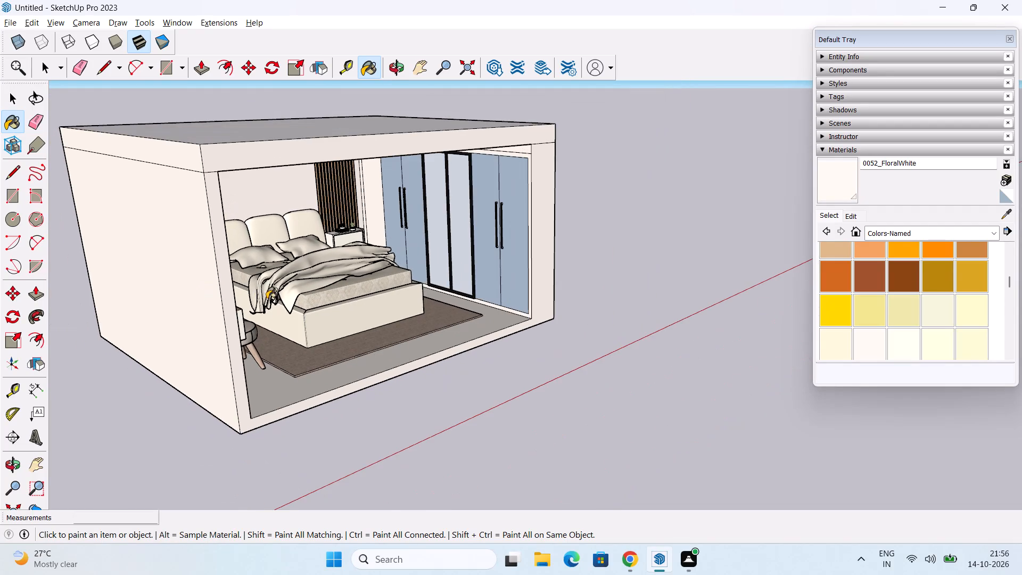
{"action": "middle_click_drag", "start_coordinate": [396, 301], "coordinate": [152, 281]}
{"action": "middle_click_drag", "start_coordinate": [505, 322], "coordinate": [314, 309]}
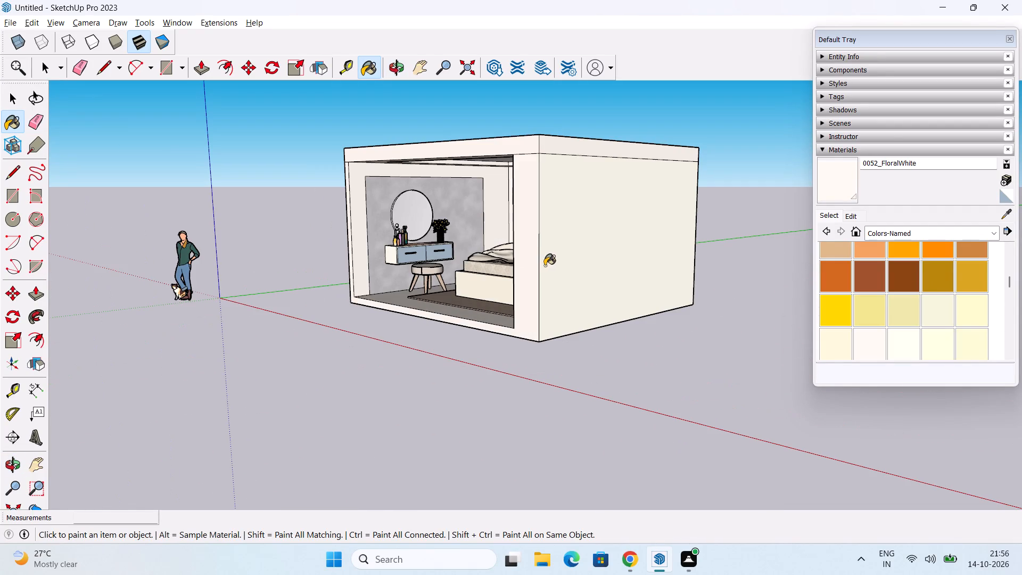
{"action": "left_click", "coordinate": [567, 254]}
{"action": "scroll", "coordinate": [581, 253], "scroll_direction": "down", "scroll_amount": 2}
{"action": "middle_click_drag", "start_coordinate": [588, 265], "coordinate": [520, 325], "text": "shift"}
{"action": "middle_click_drag", "start_coordinate": [558, 301], "coordinate": [227, 297]}
{"action": "middle_click_drag", "start_coordinate": [416, 282], "coordinate": [319, 302]}
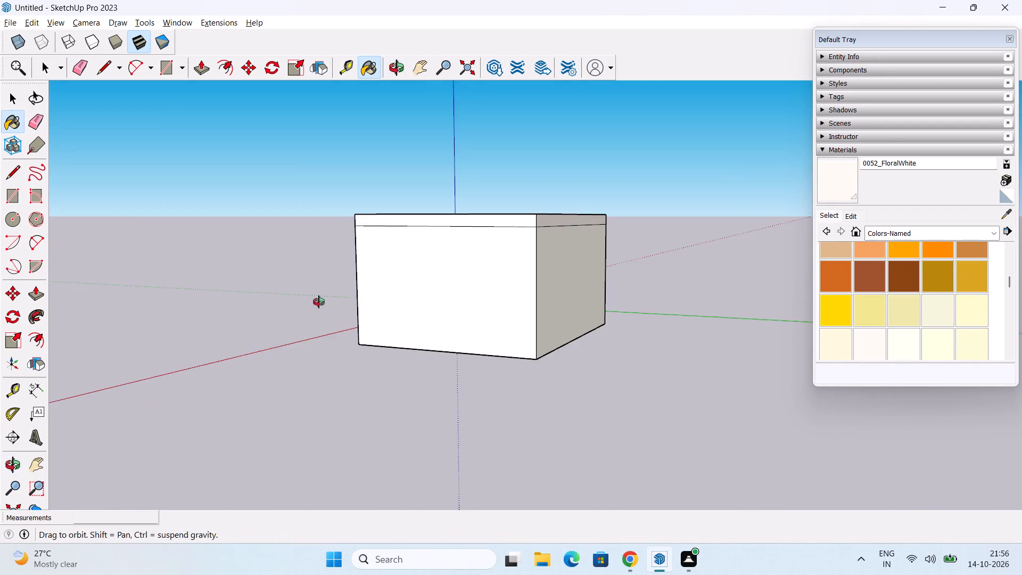
{"action": "middle_click_drag", "start_coordinate": [319, 302], "coordinate": [283, 310]}
{"action": "left_click", "coordinate": [465, 289]}
Paint the top face of the ceiling slab with 0052_FloralWhite.
{"action": "scroll", "coordinate": [443, 289], "scroll_direction": "up", "scroll_amount": 8}
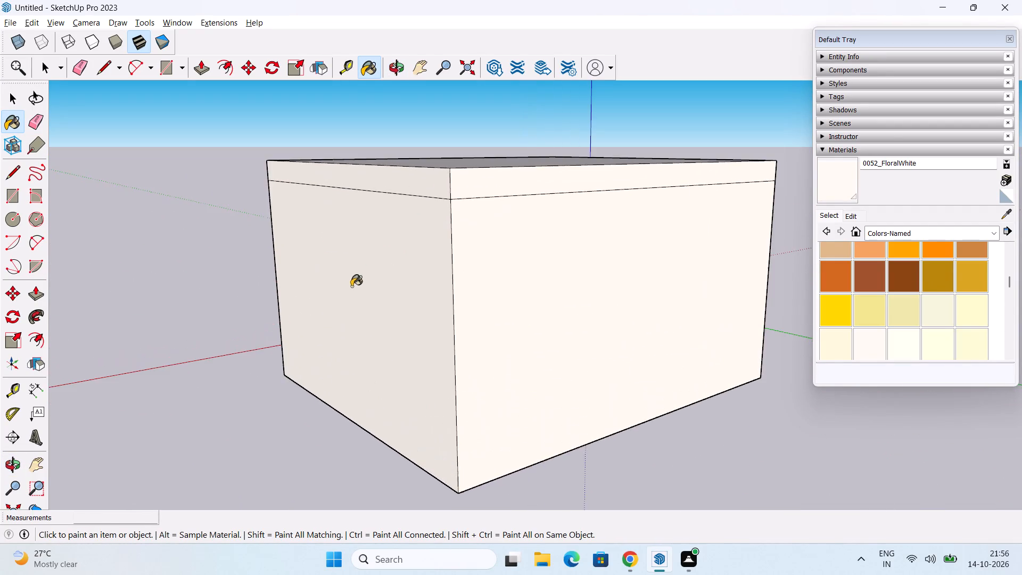
{"action": "middle_click_drag", "start_coordinate": [346, 289], "coordinate": [658, 384]}
{"action": "scroll", "coordinate": [655, 381], "scroll_direction": "down", "scroll_amount": 3}
{"action": "middle_click_drag", "start_coordinate": [512, 359], "coordinate": [512, 359], "text": "shift"}
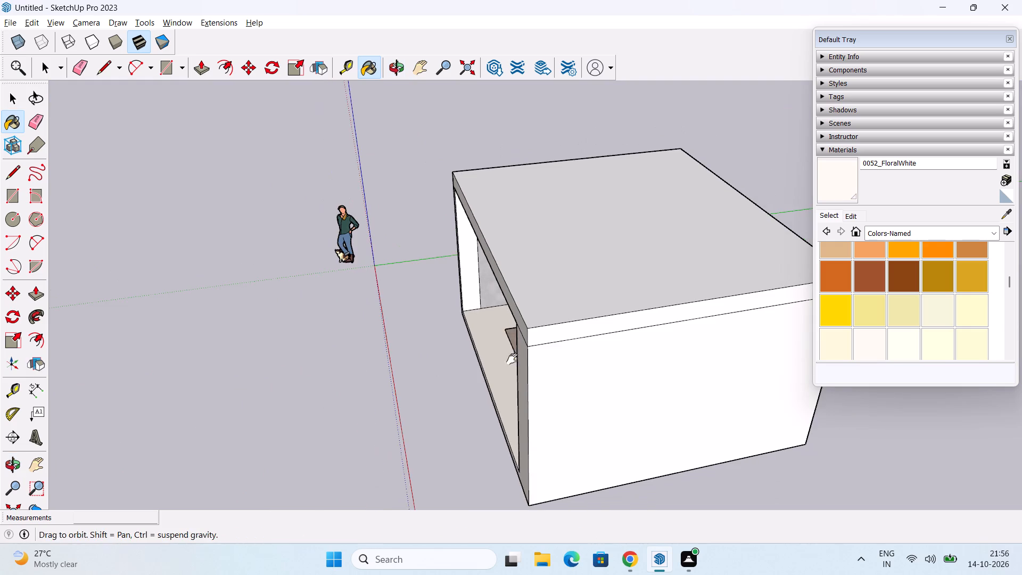
{"action": "middle_click_drag", "start_coordinate": [512, 359], "coordinate": [370, 409], "text": "shift"}
{"action": "middle_click_drag", "start_coordinate": [350, 396], "coordinate": [520, 406]}
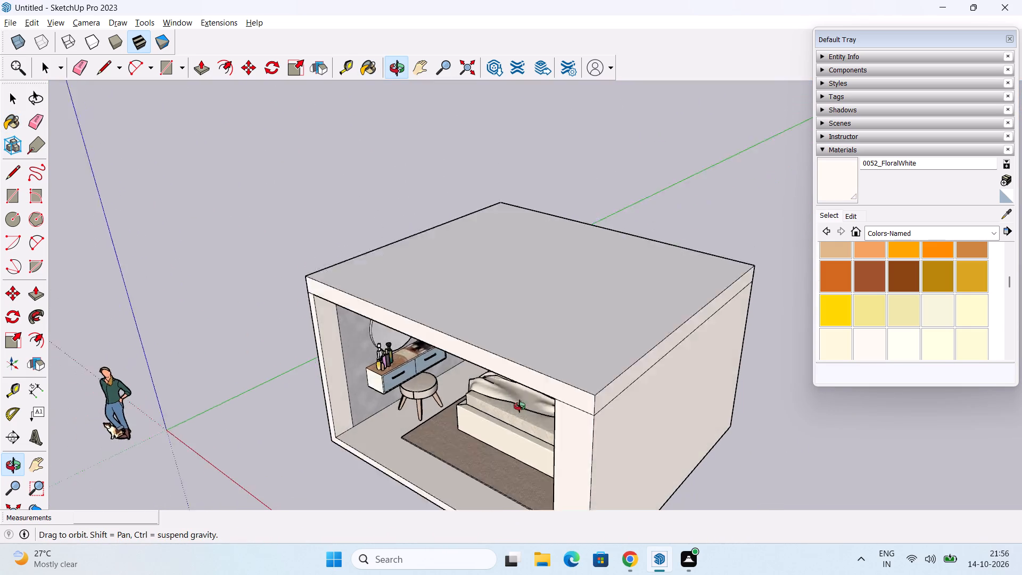
{"action": "middle_click_drag", "start_coordinate": [520, 406], "coordinate": [520, 412]}
{"action": "left_click", "coordinate": [551, 334]}
Apply 0052_FloralWhite again to the wardrobe-side outer wall, the front edge face and the dressing-unit-side outer wall.
{"action": "scroll", "coordinate": [545, 365], "scroll_direction": "up", "scroll_amount": 1}
{"action": "middle_click_drag", "start_coordinate": [545, 393], "coordinate": [355, 217]}
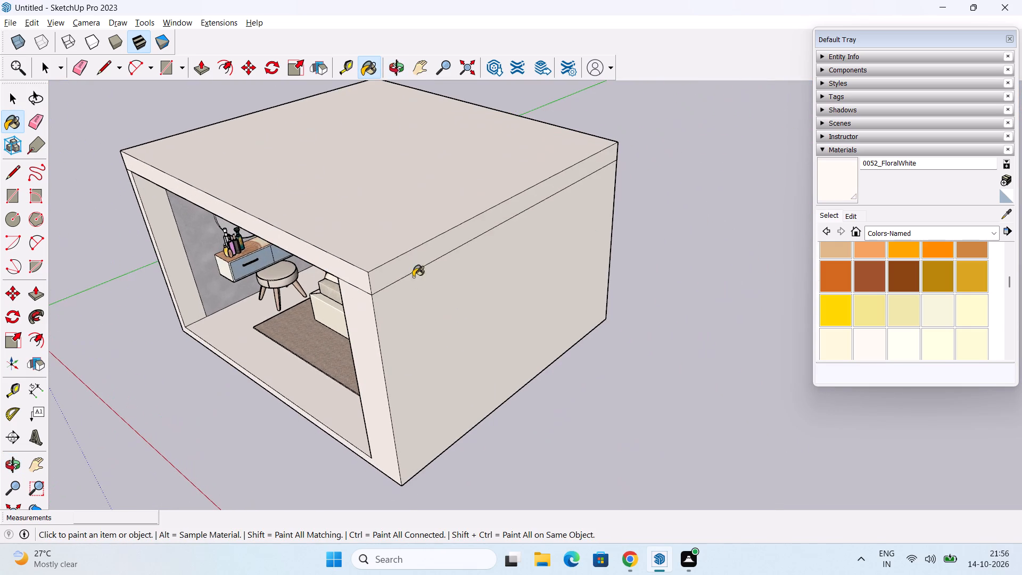
{"action": "left_click", "coordinate": [420, 291]}
{"action": "scroll", "coordinate": [390, 356], "scroll_direction": "up", "scroll_amount": 3}
{"action": "left_click", "coordinate": [361, 356]}
{"action": "middle_click_drag", "start_coordinate": [342, 380], "coordinate": [390, 345]}
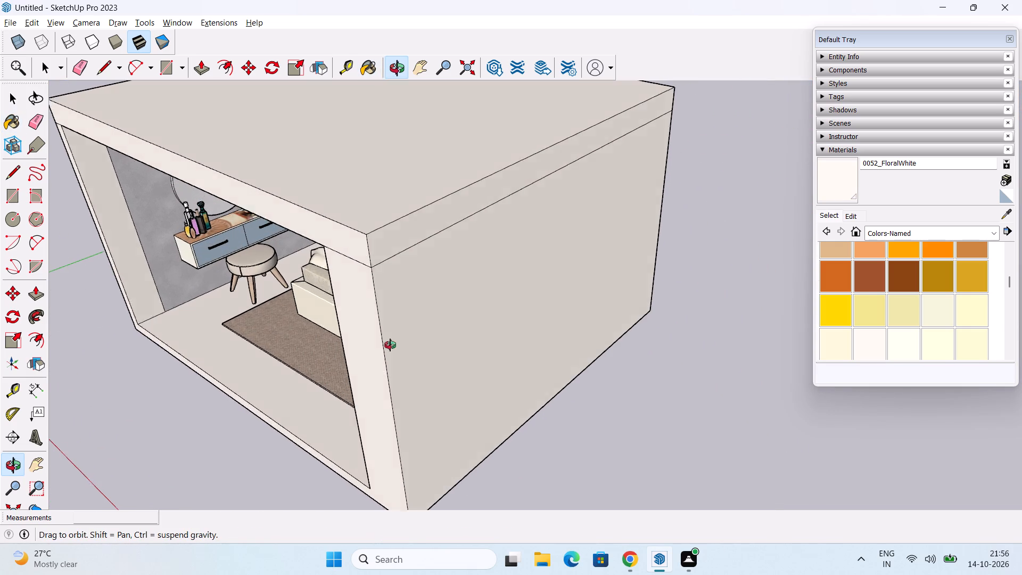
{"action": "middle_click_drag", "start_coordinate": [390, 345], "coordinate": [655, 331]}
{"action": "middle_click_drag", "start_coordinate": [407, 361], "coordinate": [522, 313]}
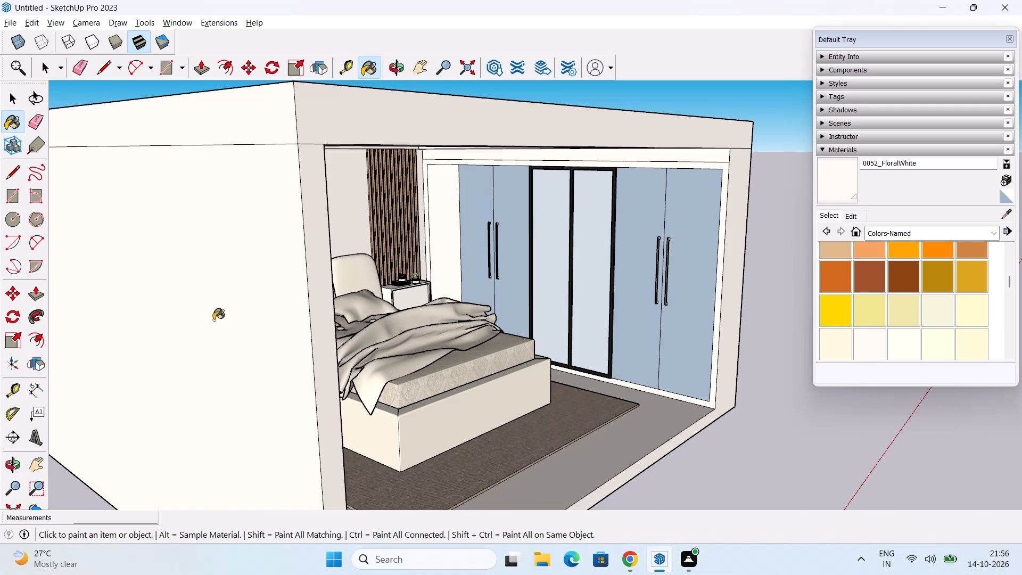
{"action": "left_click", "coordinate": [213, 320]}
Paint the headboard-side outer wall and the underside of the room with 0052_FloralWhite.
{"action": "scroll", "coordinate": [221, 314], "scroll_direction": "down", "scroll_amount": 4}
{"action": "middle_click_drag", "start_coordinate": [188, 307], "coordinate": [326, 273], "text": "shift"}
{"action": "middle_click_drag", "start_coordinate": [222, 315], "coordinate": [515, 287]}
{"action": "scroll", "coordinate": [345, 309], "scroll_direction": "down", "scroll_amount": 2}
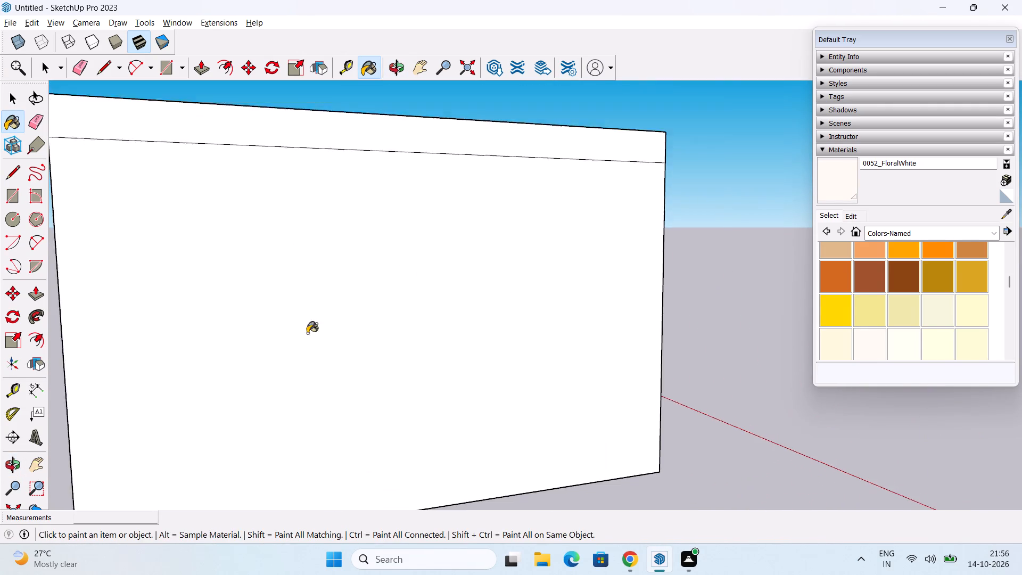
{"action": "scroll", "coordinate": [307, 333], "scroll_direction": "down", "scroll_amount": 2}
{"action": "middle_click_drag", "start_coordinate": [233, 344], "coordinate": [423, 296]}
{"action": "middle_click_drag", "start_coordinate": [372, 306], "coordinate": [505, 312]}
{"action": "left_click", "coordinate": [288, 274]}
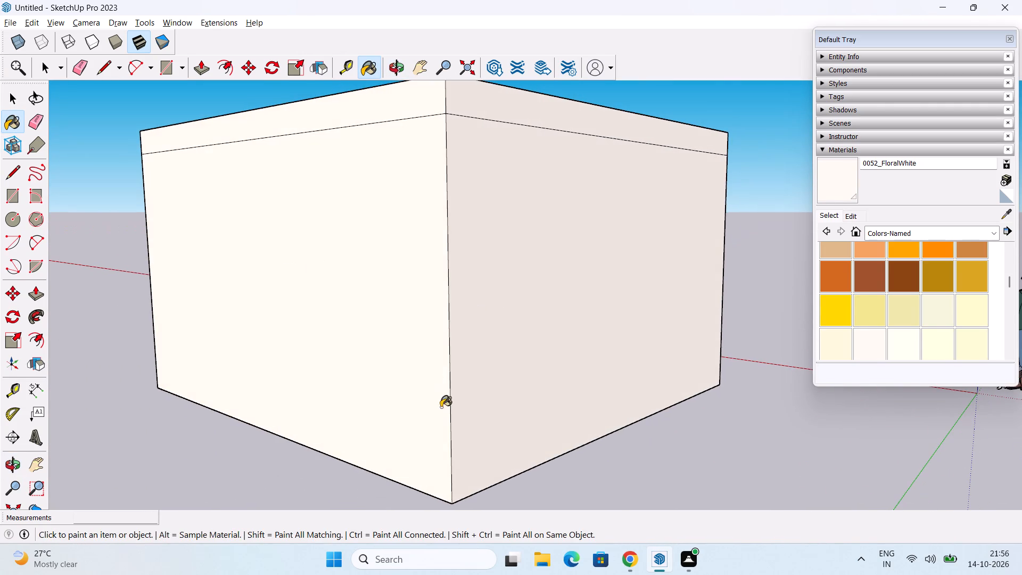
{"action": "middle_click_drag", "start_coordinate": [441, 407], "coordinate": [357, 243]}
{"action": "left_click", "coordinate": [399, 339]}
Go over the plain sections of the headboard wall inside the room with 0052_FloralWhite.
{"action": "scroll", "coordinate": [437, 297], "scroll_direction": "down", "scroll_amount": 3}
{"action": "middle_click_drag", "start_coordinate": [517, 293], "coordinate": [265, 354]}
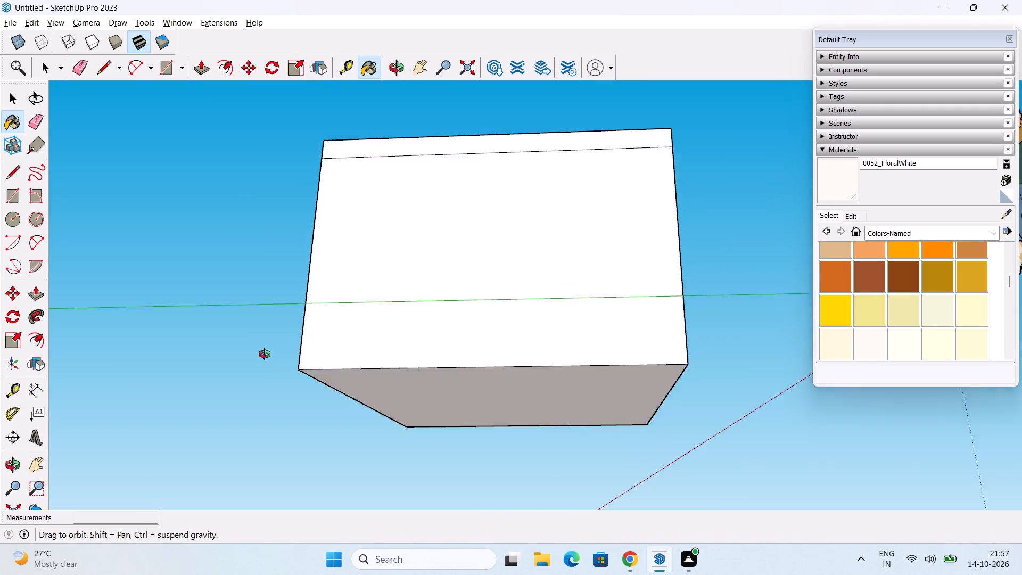
{"action": "middle_click_drag", "start_coordinate": [265, 354], "coordinate": [248, 359]}
{"action": "middle_click_drag", "start_coordinate": [437, 310], "coordinate": [281, 406]}
{"action": "middle_click_drag", "start_coordinate": [423, 327], "coordinate": [161, 349]}
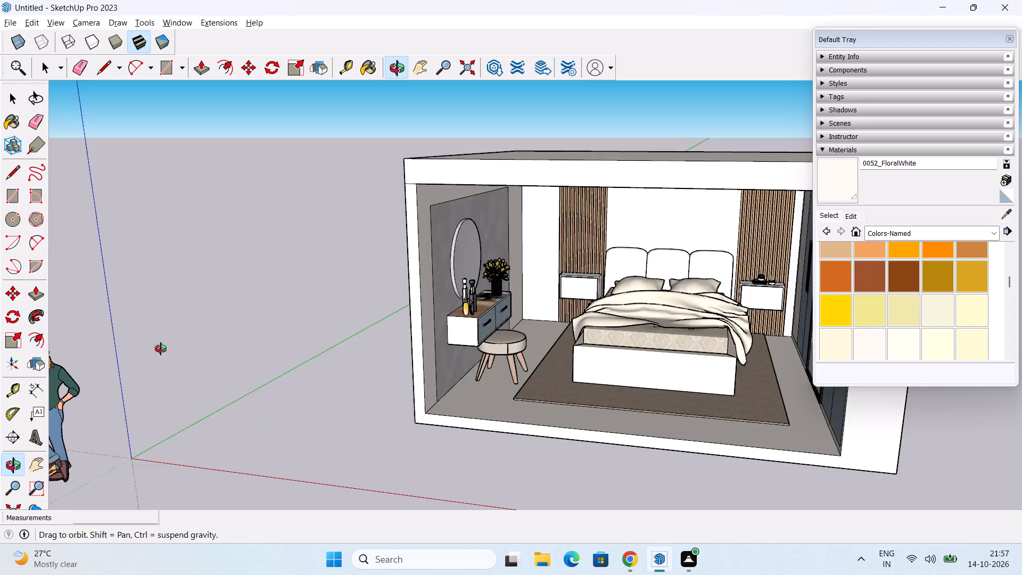
{"action": "middle_click_drag", "start_coordinate": [161, 349], "coordinate": [122, 343]}
{"action": "scroll", "coordinate": [570, 287], "scroll_direction": "up", "scroll_amount": 5}
{"action": "middle_click_drag", "start_coordinate": [577, 277], "coordinate": [426, 315]}
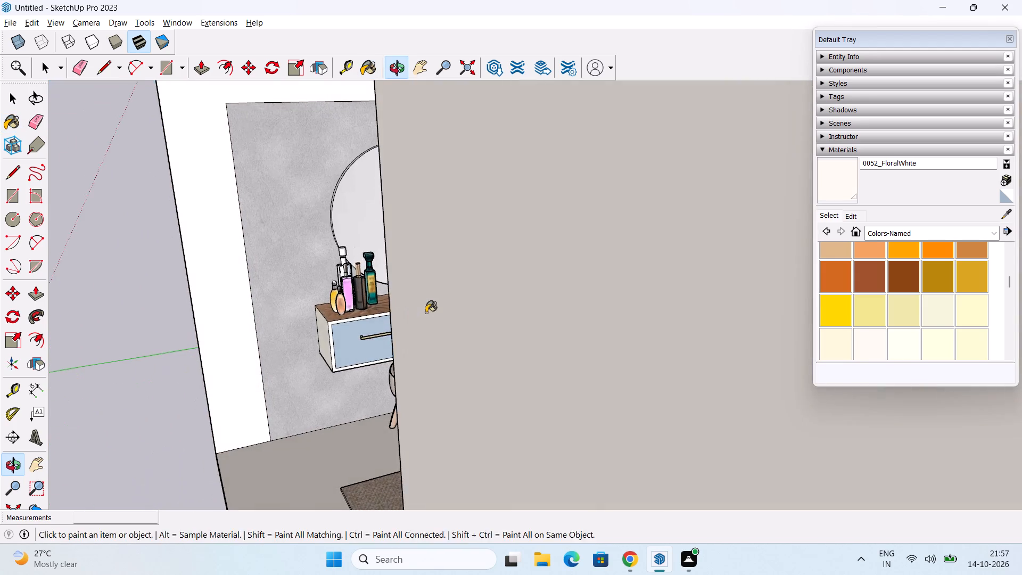
{"action": "middle_click_drag", "start_coordinate": [426, 311], "coordinate": [670, 303]}
{"action": "scroll", "coordinate": [248, 275], "scroll_direction": "down", "scroll_amount": 2}
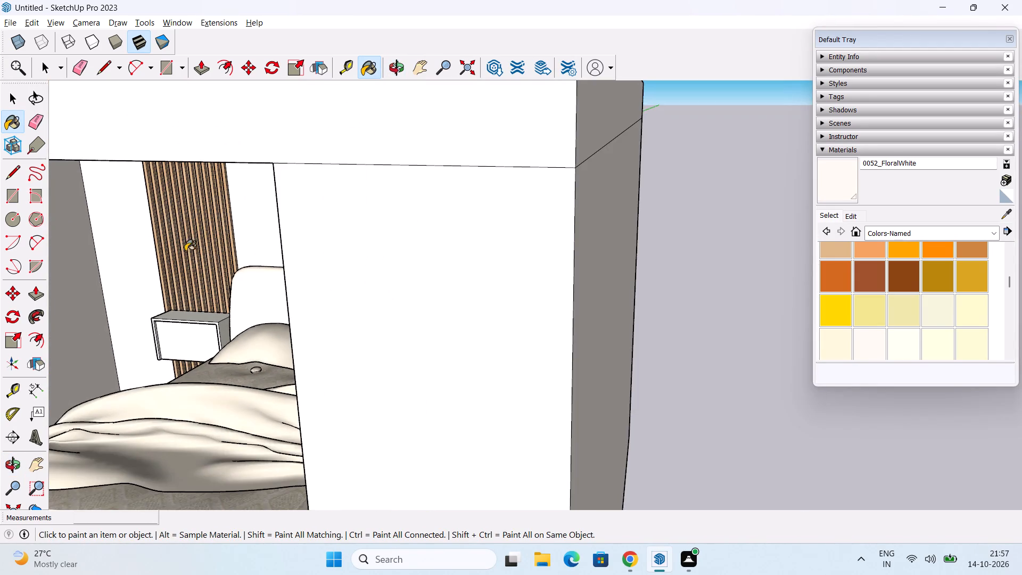
{"action": "middle_click_drag", "start_coordinate": [185, 250], "coordinate": [270, 227]}
{"action": "left_click", "coordinate": [291, 213]}
{"action": "scroll", "coordinate": [293, 214], "scroll_direction": "down", "scroll_amount": 2}
{"action": "middle_click_drag", "start_coordinate": [280, 232], "coordinate": [343, 208], "text": "shift"}
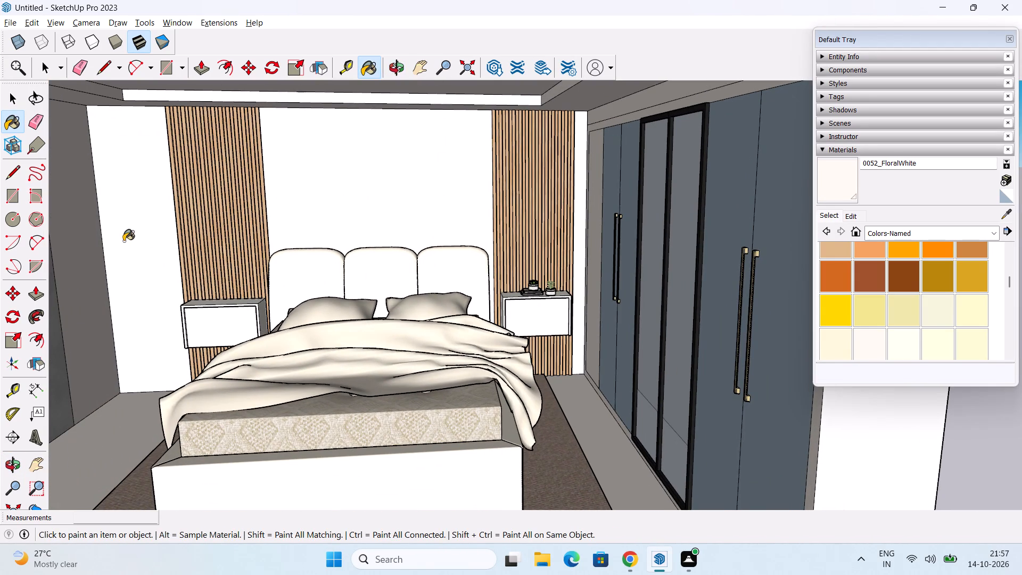
{"action": "left_click", "coordinate": [141, 237]}
Replace the wood texture on the dressing unit's countertop with 0052_FloralWhite.
{"action": "scroll", "coordinate": [186, 243], "scroll_direction": "down", "scroll_amount": 4}
{"action": "scroll", "coordinate": [203, 308], "scroll_direction": "up", "scroll_amount": 6}
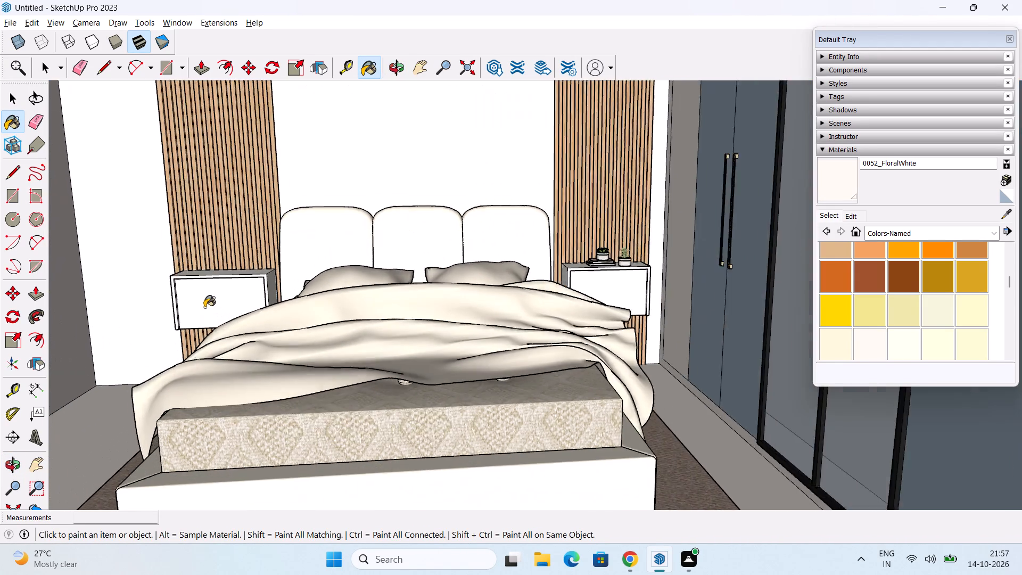
{"action": "scroll", "coordinate": [204, 307], "scroll_direction": "up", "scroll_amount": 1}
{"action": "scroll", "coordinate": [219, 300], "scroll_direction": "down", "scroll_amount": 9}
{"action": "middle_click_drag", "start_coordinate": [227, 340], "coordinate": [99, 379]}
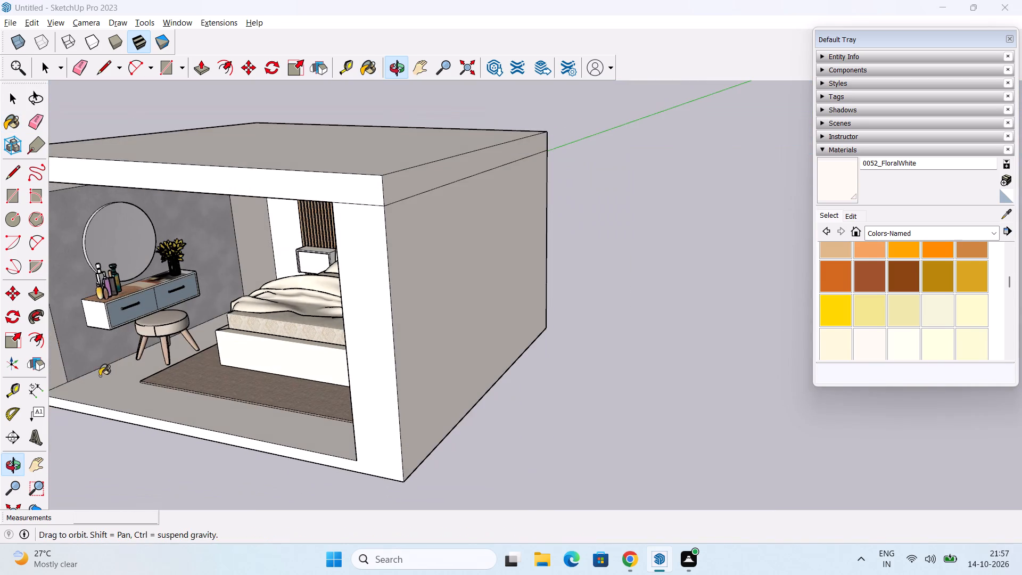
{"action": "scroll", "coordinate": [134, 319], "scroll_direction": "up", "scroll_amount": 4}
{"action": "middle_click_drag", "start_coordinate": [129, 310], "coordinate": [161, 365]}
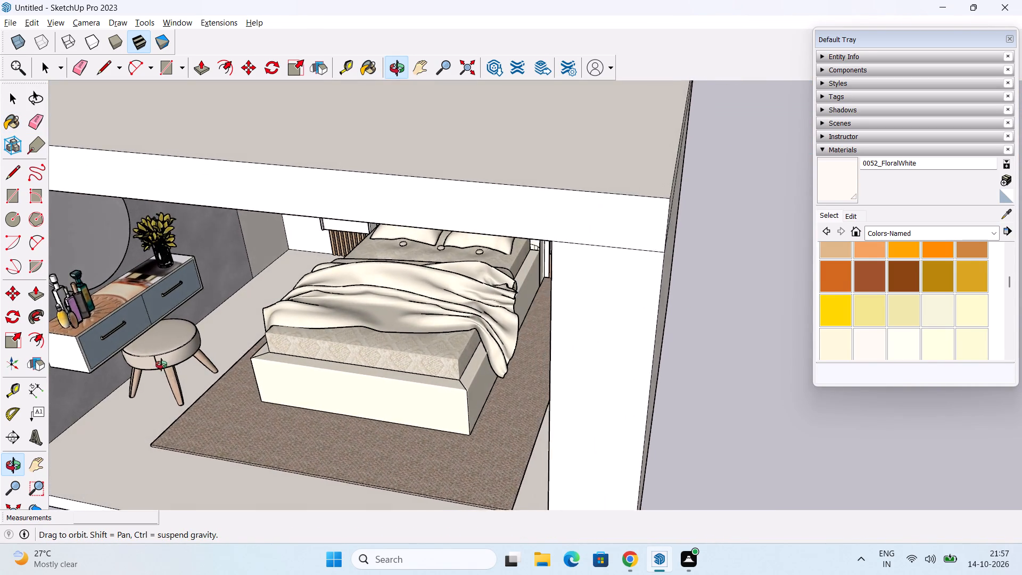
{"action": "middle_click_drag", "start_coordinate": [161, 365], "coordinate": [174, 362]}
{"action": "scroll", "coordinate": [163, 356], "scroll_direction": "down", "scroll_amount": 1}
{"action": "middle_click_drag", "start_coordinate": [163, 356], "coordinate": [266, 315], "text": "shift"}
{"action": "scroll", "coordinate": [185, 300], "scroll_direction": "up", "scroll_amount": 1}
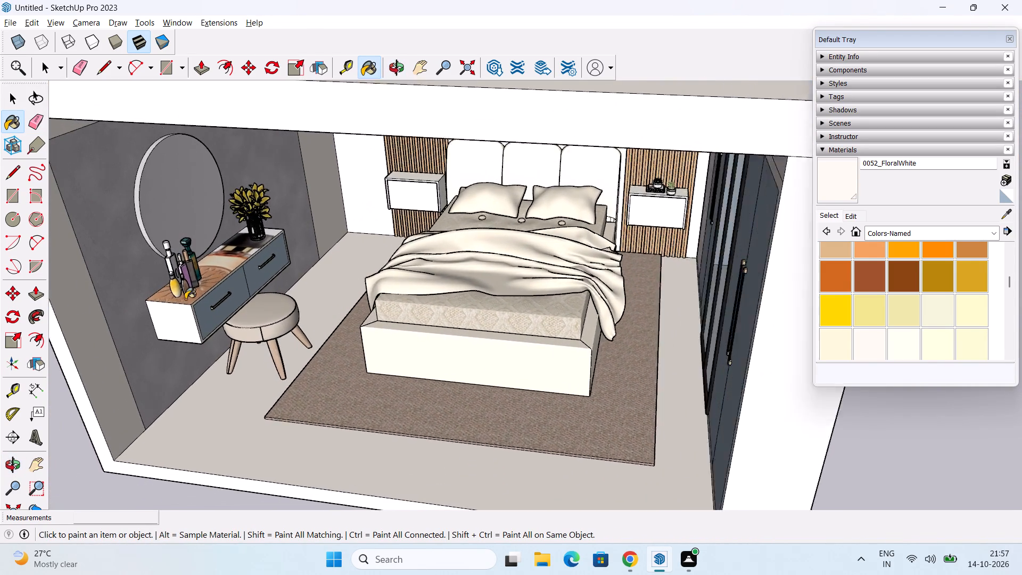
{"action": "scroll", "coordinate": [185, 299], "scroll_direction": "up", "scroll_amount": 11}
{"action": "middle_click_drag", "start_coordinate": [245, 268], "coordinate": [257, 274]}
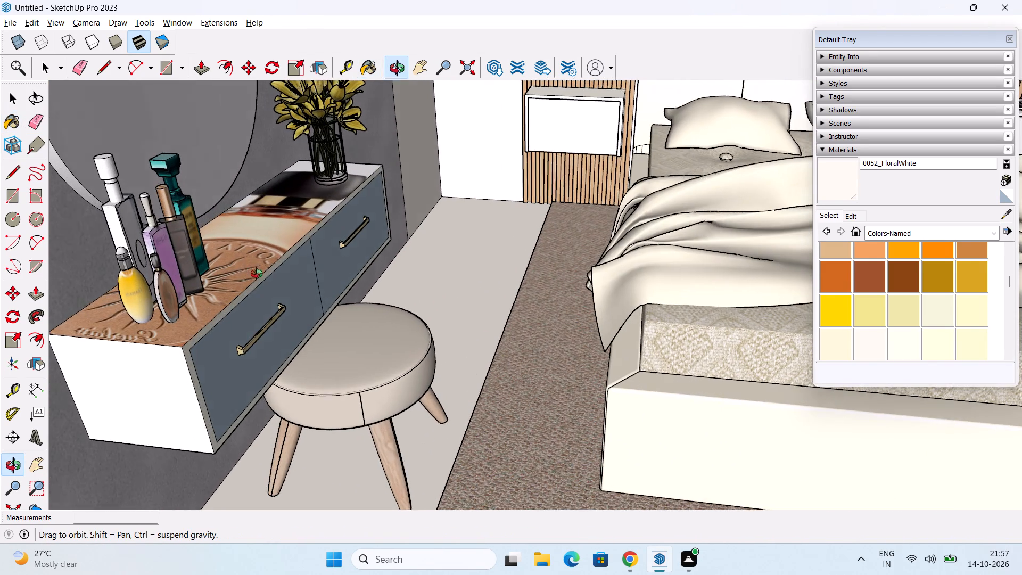
{"action": "middle_click_drag", "start_coordinate": [257, 274], "coordinate": [280, 358]}
{"action": "scroll", "coordinate": [280, 320], "scroll_direction": "down", "scroll_amount": 5}
{"action": "middle_click_drag", "start_coordinate": [262, 284], "coordinate": [203, 226]}
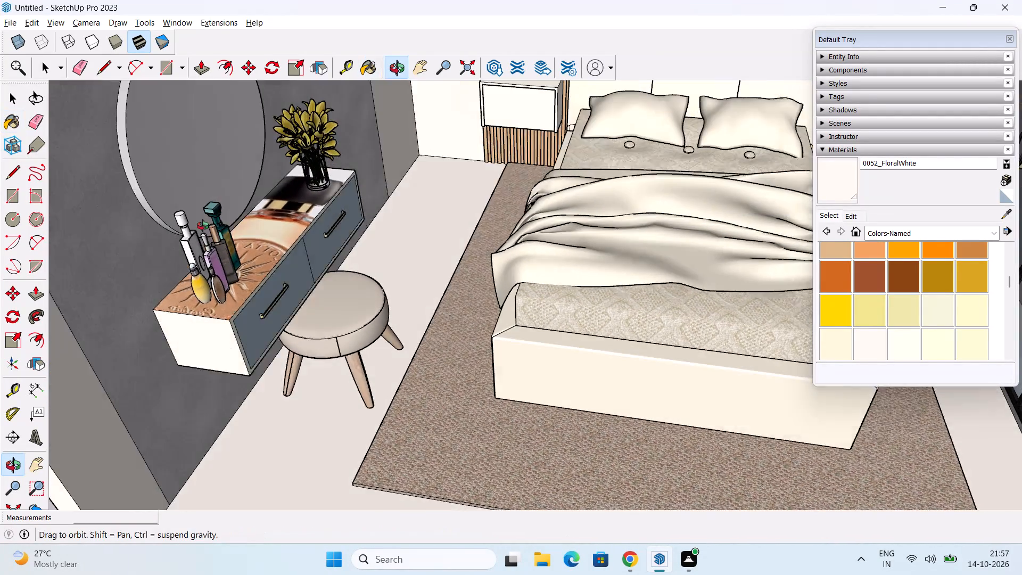
{"action": "middle_click_drag", "start_coordinate": [203, 226], "coordinate": [192, 222]}
{"action": "left_click", "coordinate": [278, 228]}
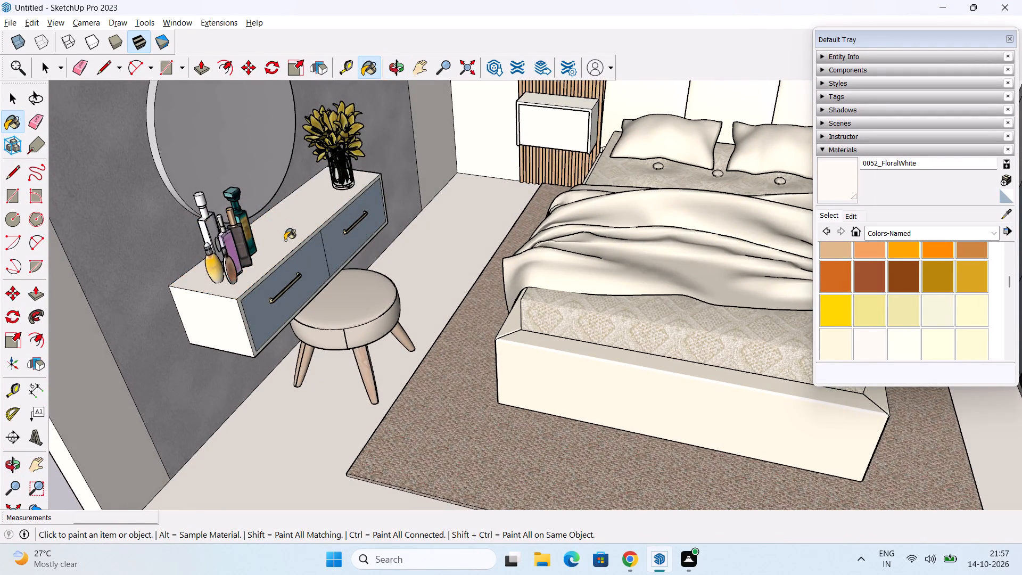
Leave the Paint Bucket tool and examine the bedroom's furniture, walls and recessed ceiling from several viewpoints.
{"action": "scroll", "coordinate": [285, 240], "scroll_direction": "up", "scroll_amount": 1}
{"action": "scroll", "coordinate": [285, 240], "scroll_direction": "down", "scroll_amount": 10}
{"action": "middle_click_drag", "start_coordinate": [279, 302], "coordinate": [288, 254]}
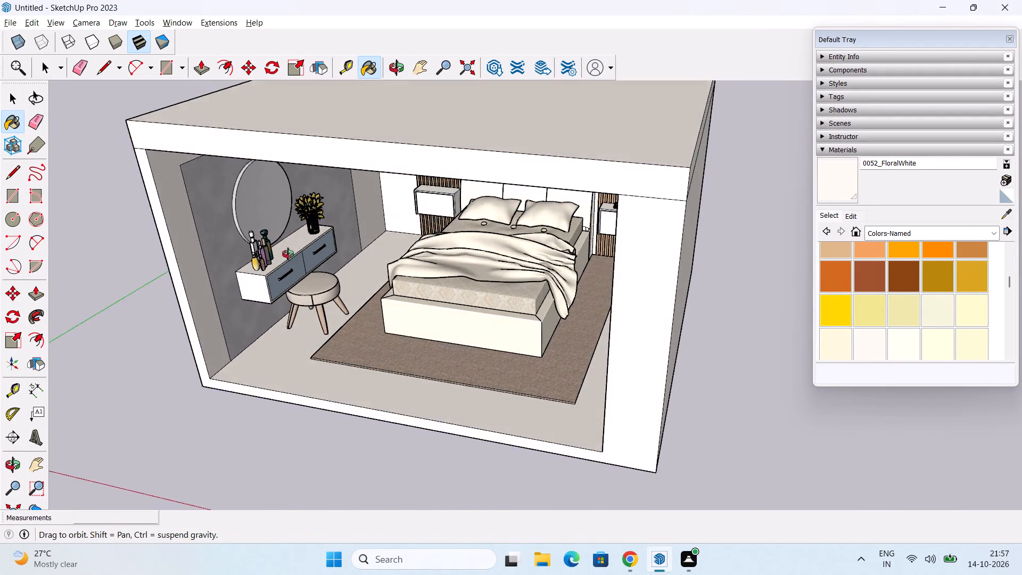
{"action": "middle_click_drag", "start_coordinate": [288, 254], "coordinate": [461, 272]}
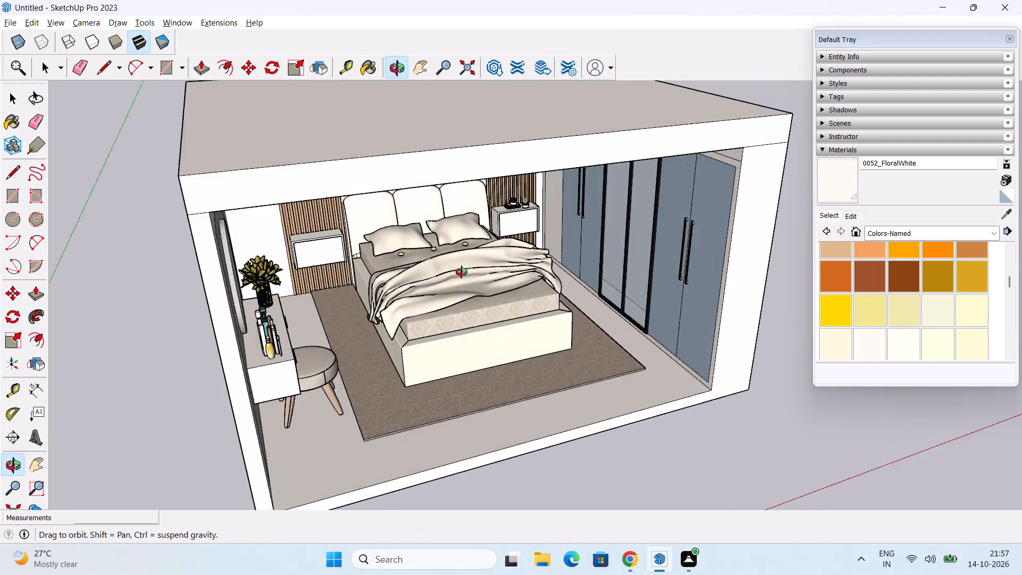
{"action": "middle_click_drag", "start_coordinate": [461, 272], "coordinate": [440, 241]}
{"action": "scroll", "coordinate": [328, 266], "scroll_direction": "up", "scroll_amount": 3}
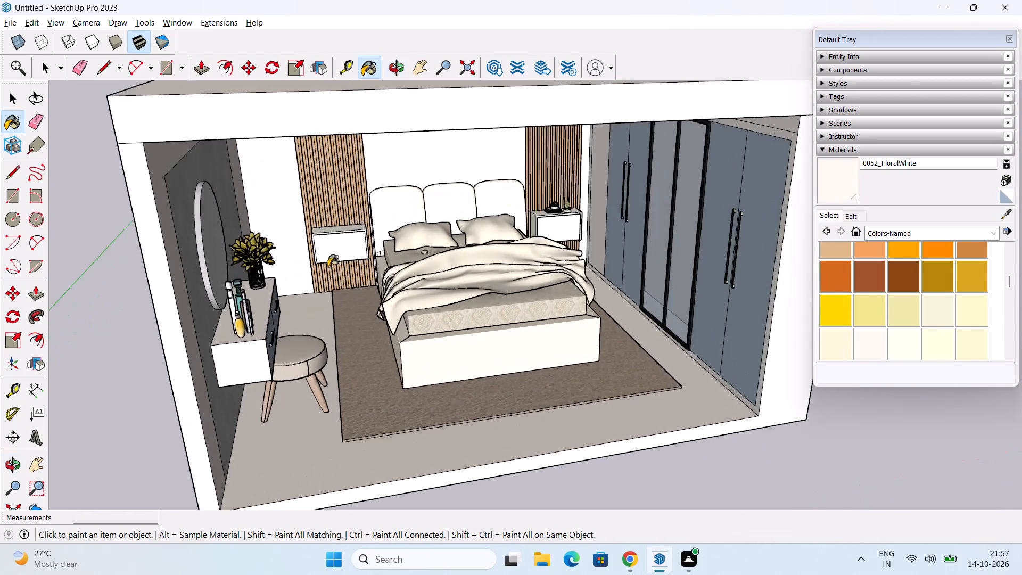
{"action": "key", "text": "space"}
{"action": "scroll", "coordinate": [263, 318], "scroll_direction": "down", "scroll_amount": 2}
{"action": "middle_click_drag", "start_coordinate": [297, 335], "coordinate": [281, 301]}
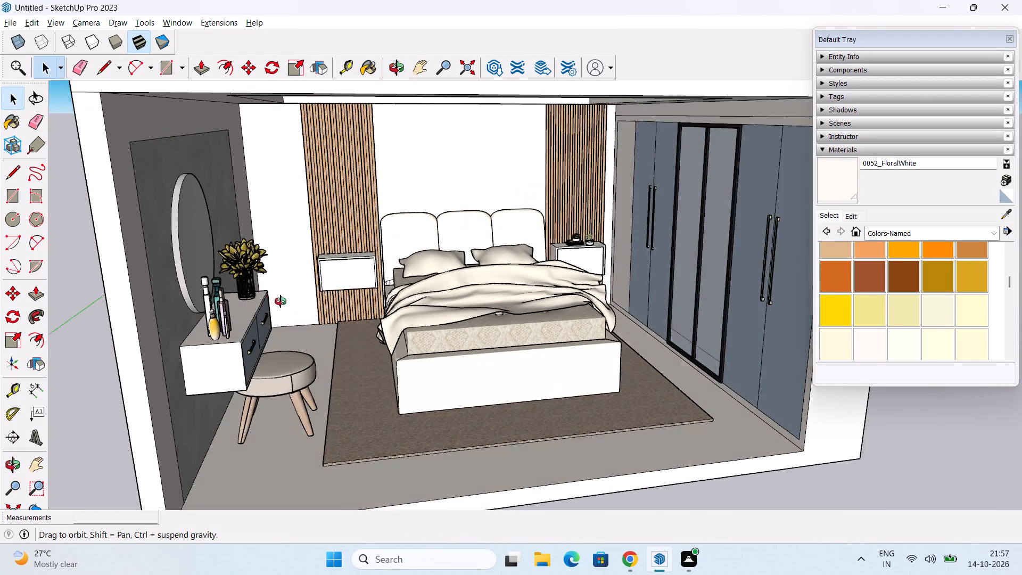
{"action": "middle_click_drag", "start_coordinate": [281, 301], "coordinate": [238, 302]}
{"action": "scroll", "coordinate": [238, 301], "scroll_direction": "up", "scroll_amount": 5}
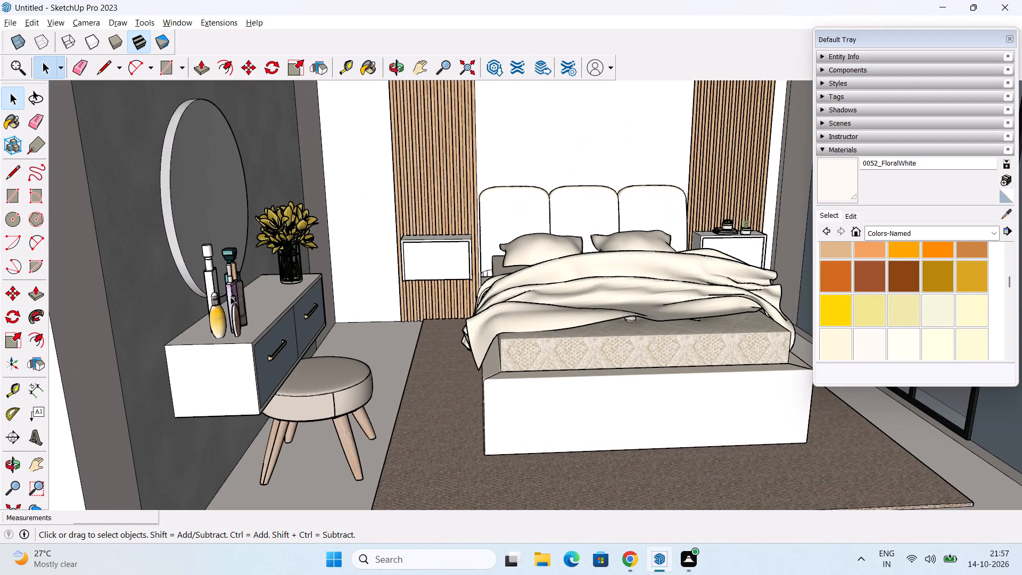
{"action": "scroll", "coordinate": [236, 293], "scroll_direction": "down", "scroll_amount": 6}
{"action": "middle_click_drag", "start_coordinate": [308, 330], "coordinate": [278, 229]}
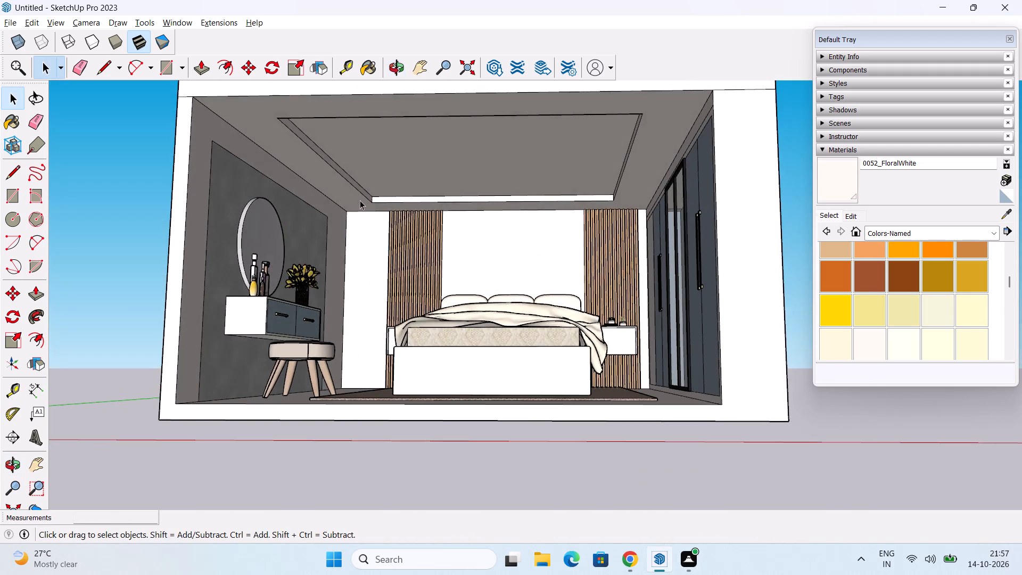
{"action": "scroll", "coordinate": [360, 200], "scroll_direction": "up", "scroll_amount": 3}
{"action": "scroll", "coordinate": [383, 227], "scroll_direction": "down", "scroll_amount": 1}
{"action": "middle_click_drag", "start_coordinate": [383, 233], "coordinate": [361, 242], "text": "shift"}
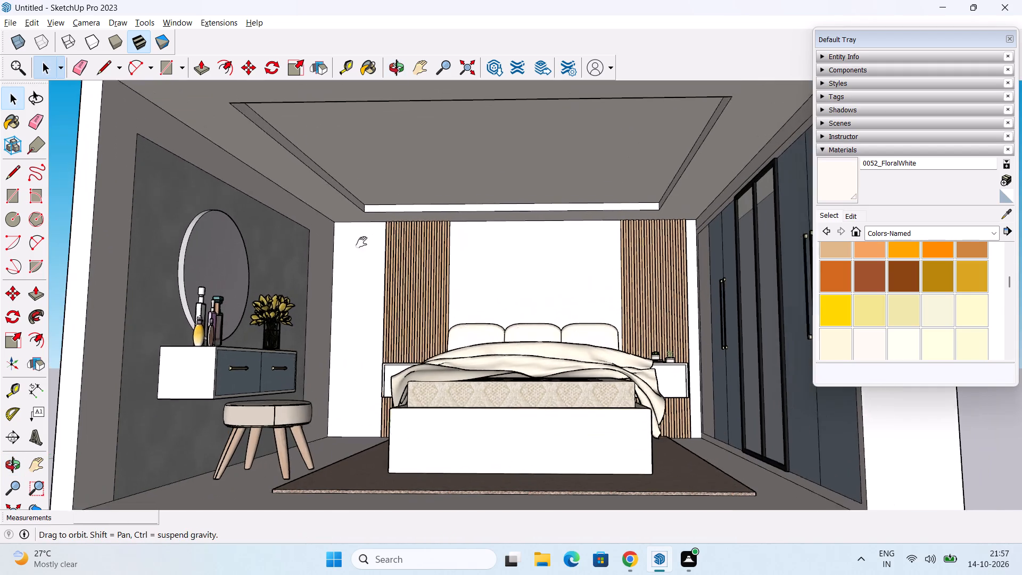
Examine the finished bedroom's ceiling, headboard wall, dressing unit and wardrobe, ending on a view of the whole room from its open front.
{"action": "middle_click_drag", "start_coordinate": [361, 242], "coordinate": [309, 256], "text": "shift"}
{"action": "middle_click_drag", "start_coordinate": [388, 249], "coordinate": [467, 168]}
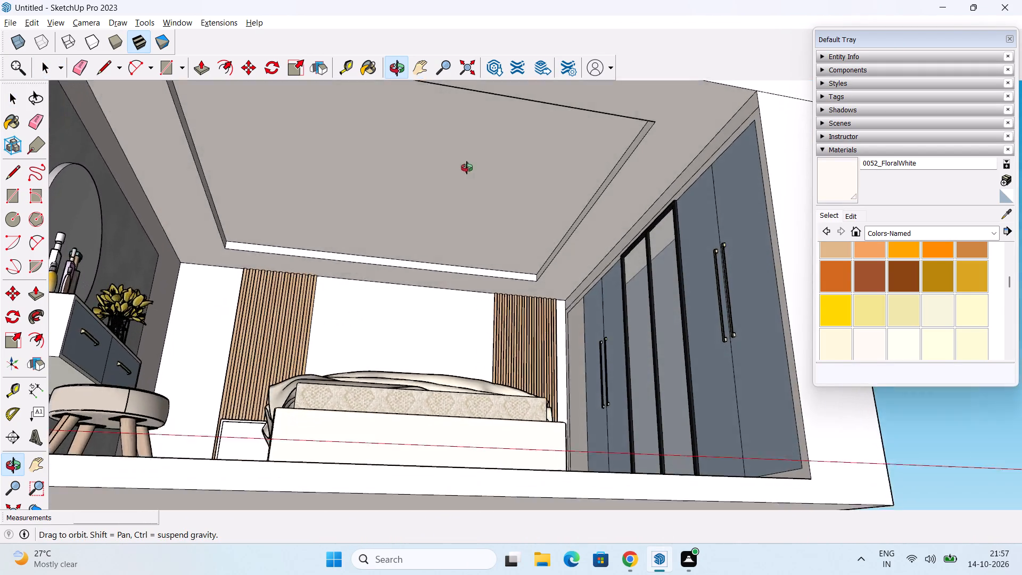
{"action": "middle_click_drag", "start_coordinate": [467, 168], "coordinate": [427, 231]}
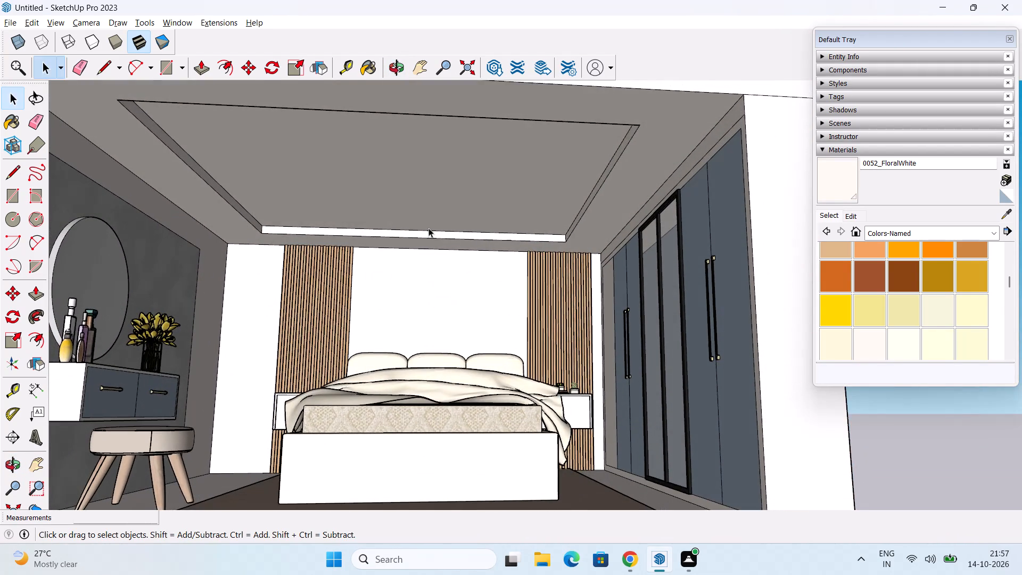
{"action": "scroll", "coordinate": [428, 228], "scroll_direction": "down", "scroll_amount": 1}
{"action": "middle_click_drag", "start_coordinate": [428, 228], "coordinate": [413, 280]}
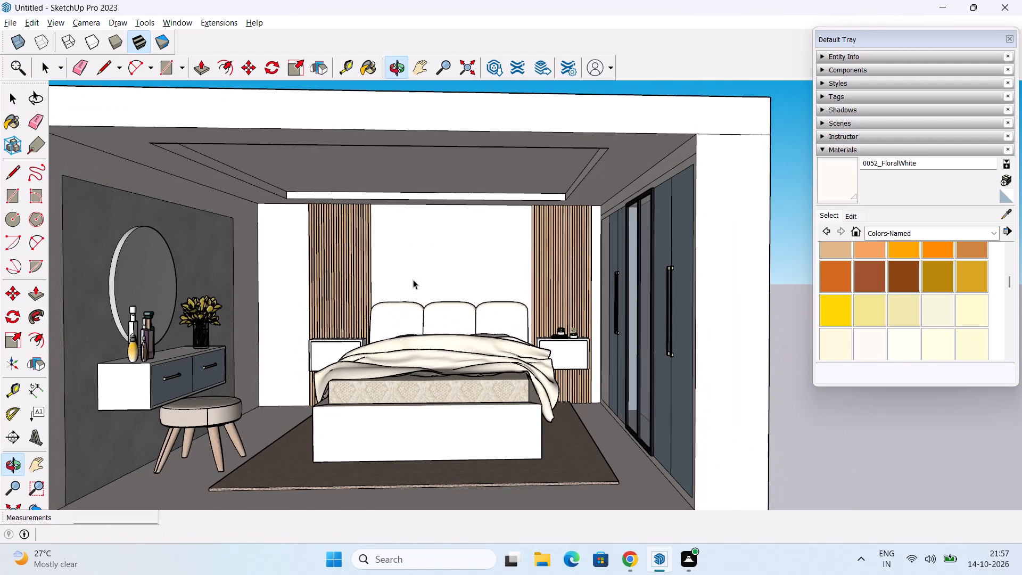
{"action": "scroll", "coordinate": [418, 272], "scroll_direction": "down", "scroll_amount": 1}
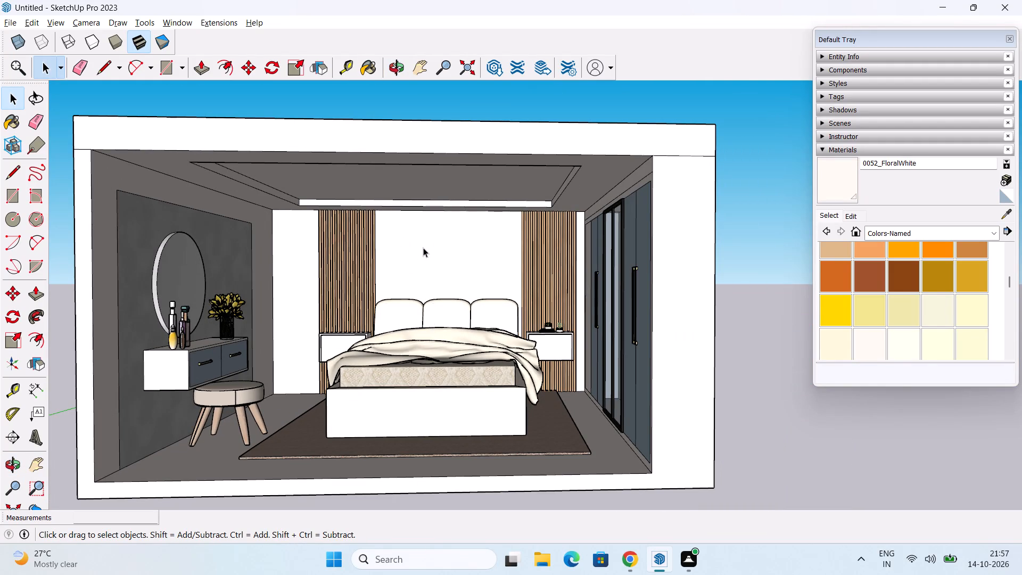
{"action": "middle_click_drag", "start_coordinate": [419, 232], "coordinate": [428, 270]}
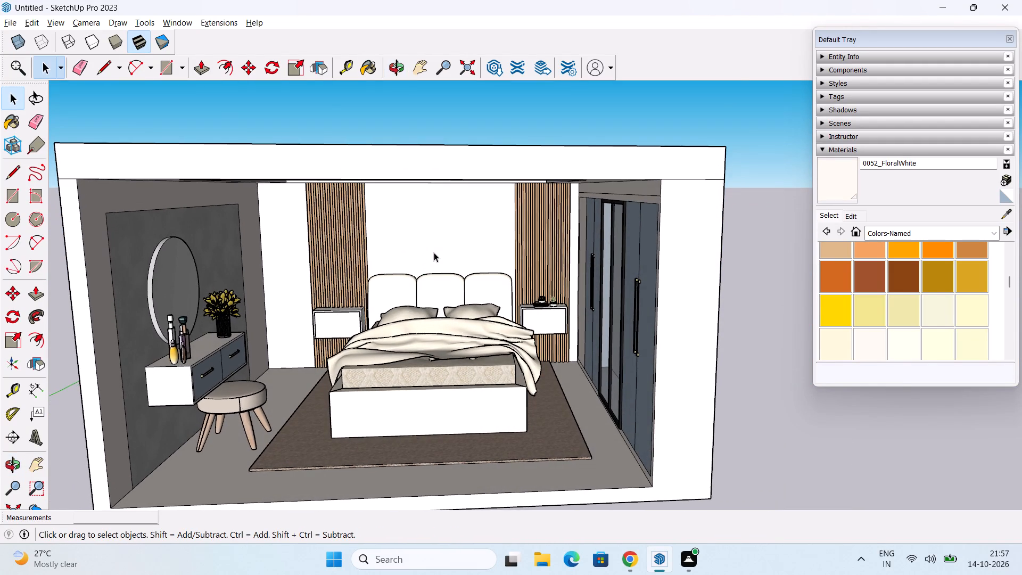
{"action": "scroll", "coordinate": [434, 250], "scroll_direction": "up", "scroll_amount": 1}
{"action": "scroll", "coordinate": [434, 250], "scroll_direction": "down", "scroll_amount": 1}
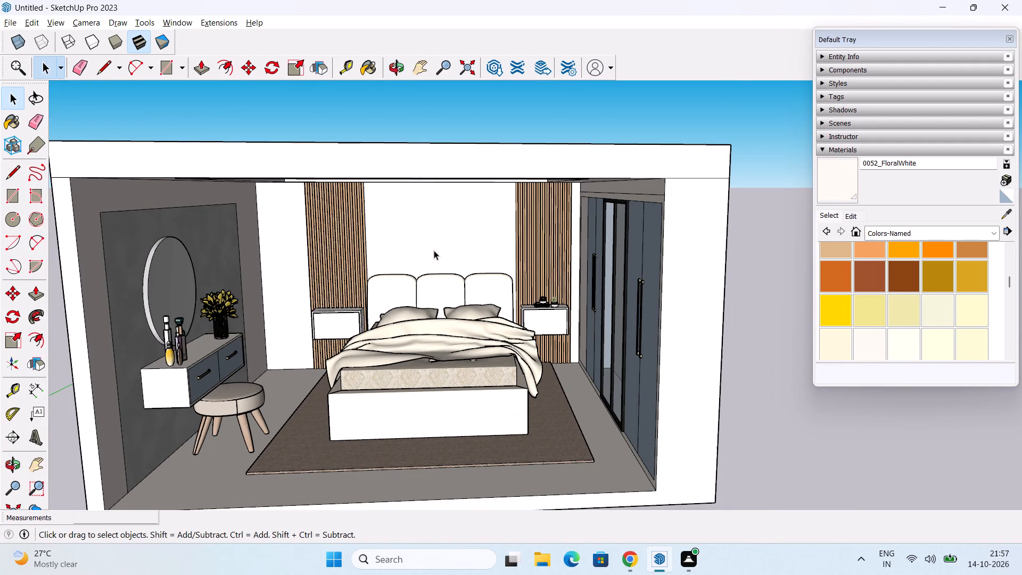
{"action": "middle_click_drag", "start_coordinate": [434, 250], "coordinate": [435, 243]}
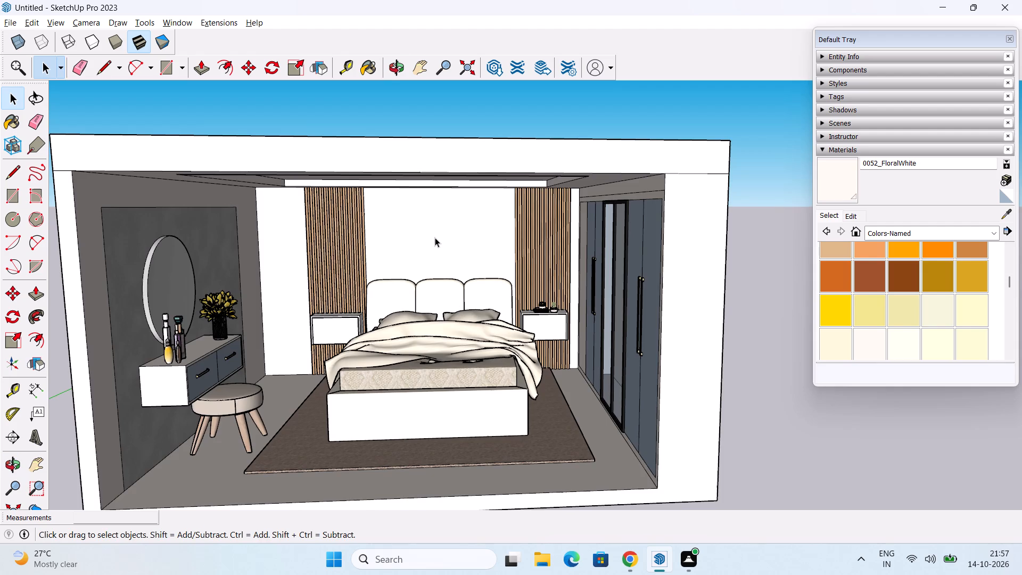
{"action": "middle_click_drag", "start_coordinate": [428, 234], "coordinate": [424, 193]}
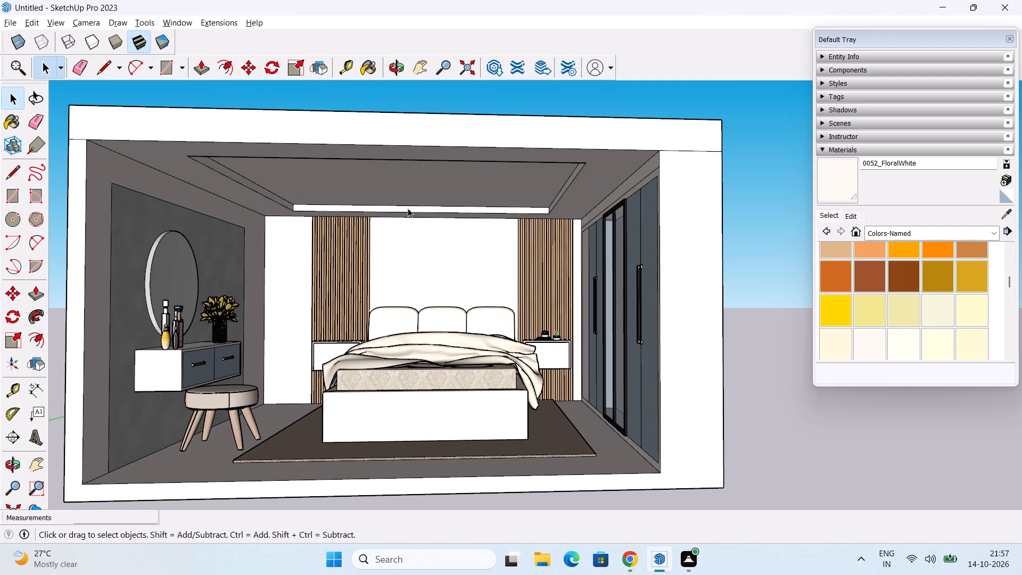
Save the model to the Desktop as a SketchUp file named CANTER CADD 3.7 BED ROOM.
{"action": "key", "text": "ctrl+s"}
{"action": "left_click", "coordinate": [401, 212], "text": "ctrl"}
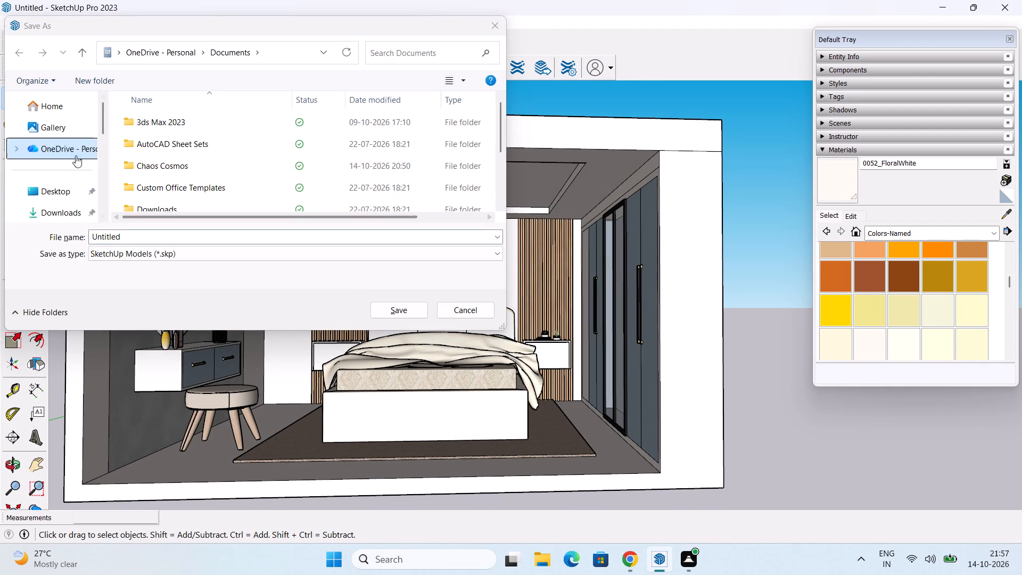
{"action": "left_click", "coordinate": [57, 187]}
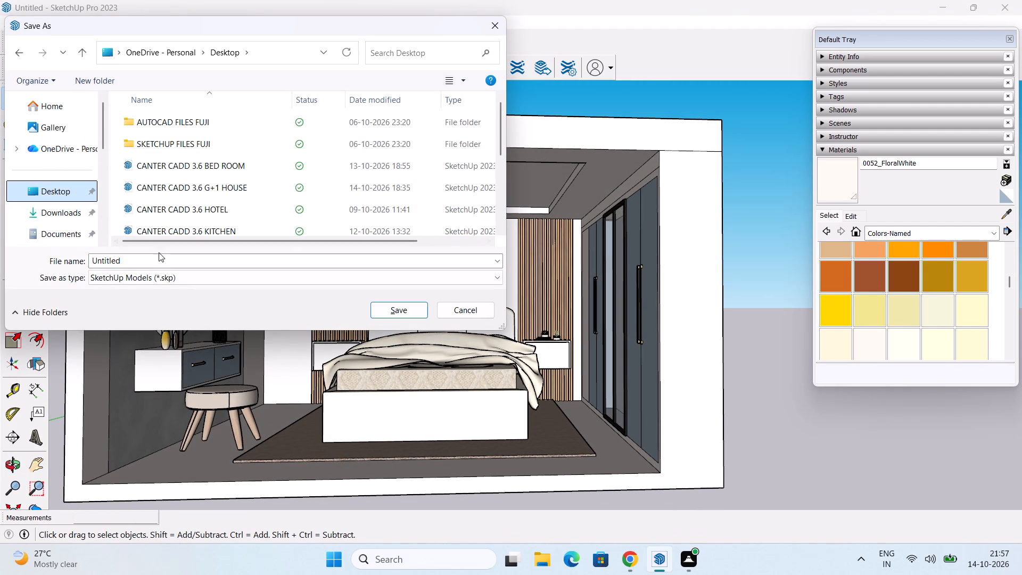
{"action": "left_click", "coordinate": [156, 258]}
{"action": "type", "text": "CAN"}
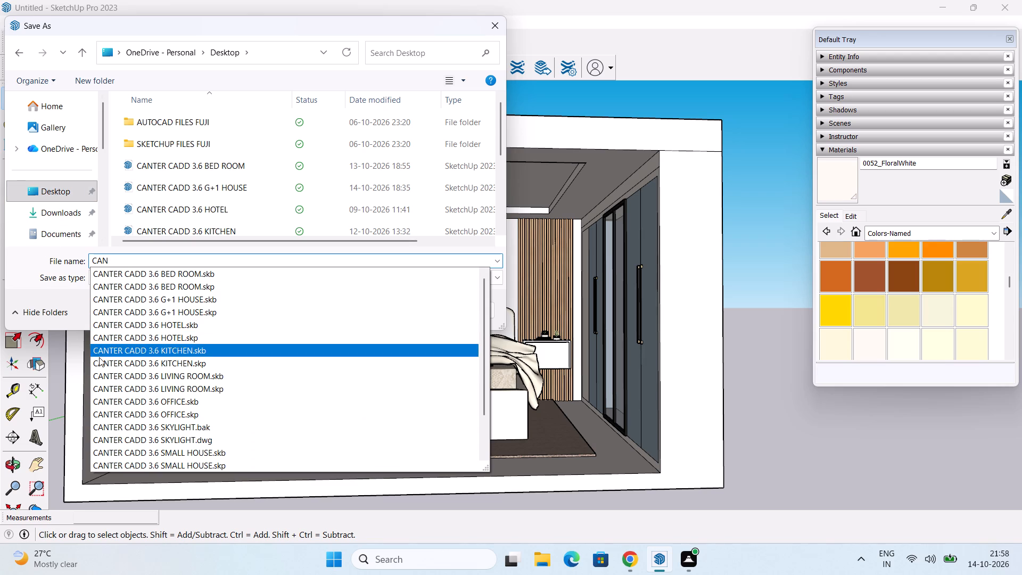
{"action": "left_click", "coordinate": [228, 277]}
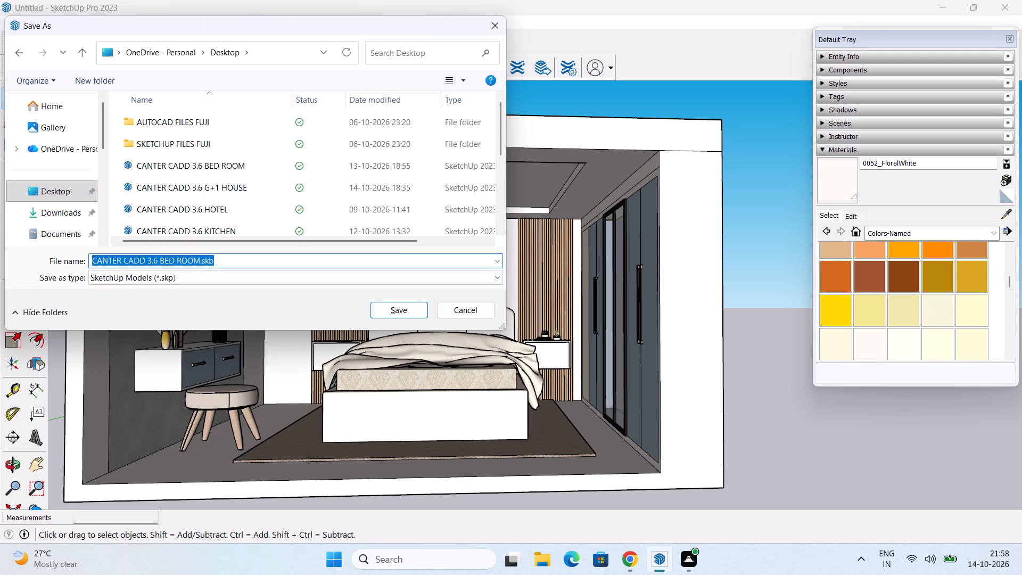
{"action": "left_click", "coordinate": [225, 262]}
{"action": "double_click", "coordinate": [232, 266]}
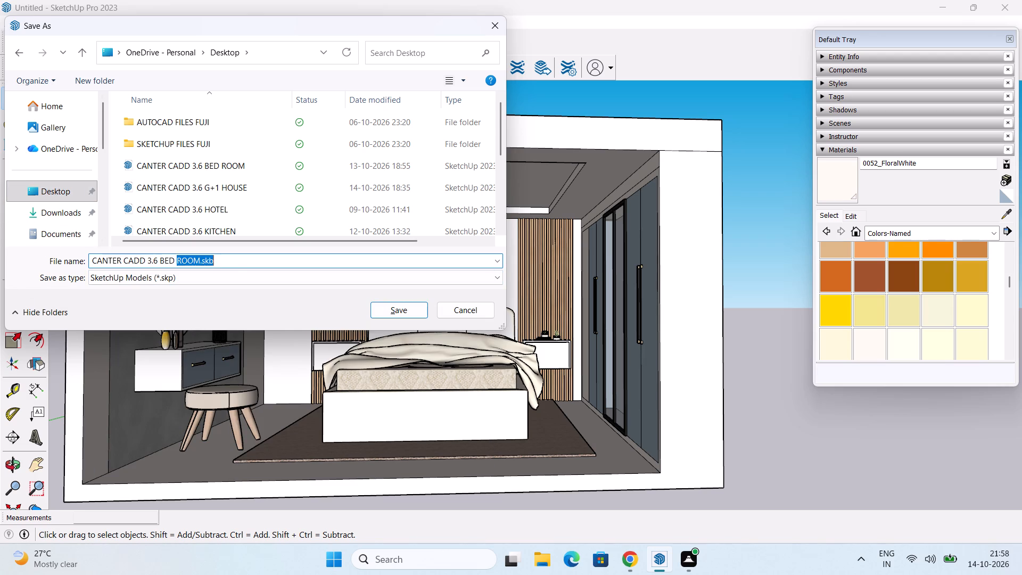
{"action": "key", "text": "BackSpace"}
{"action": "key", "text": "BackSpace"}
{"action": "key", "text": "BackSpace"}
{"action": "key", "text": "BackSpace"}
{"action": "key", "text": "BackSpace"}
{"action": "key", "text": "BackSpace"}
{"action": "key", "text": "BackSpace"}
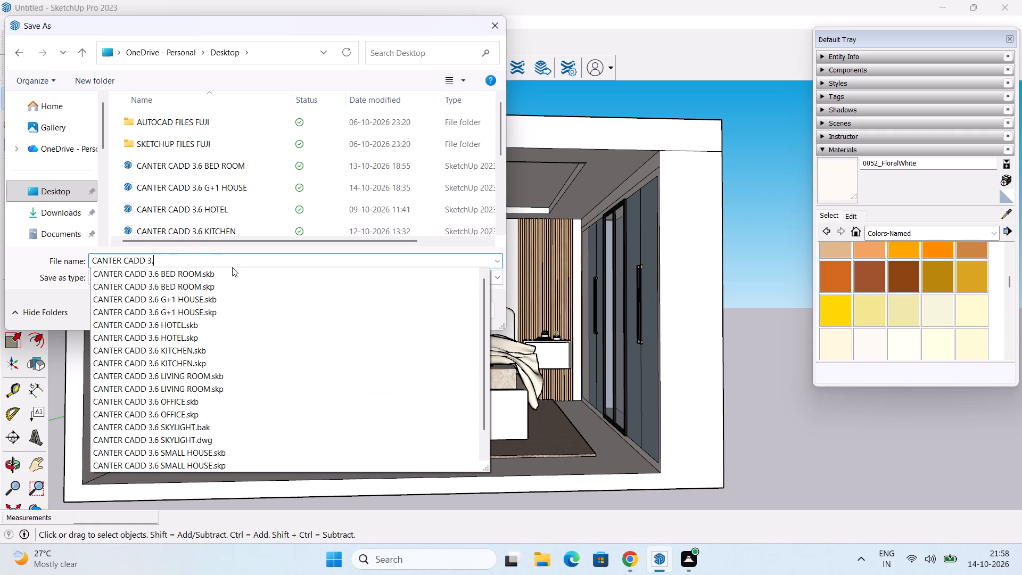
{"action": "type", "text": "7 BED ROOM"}
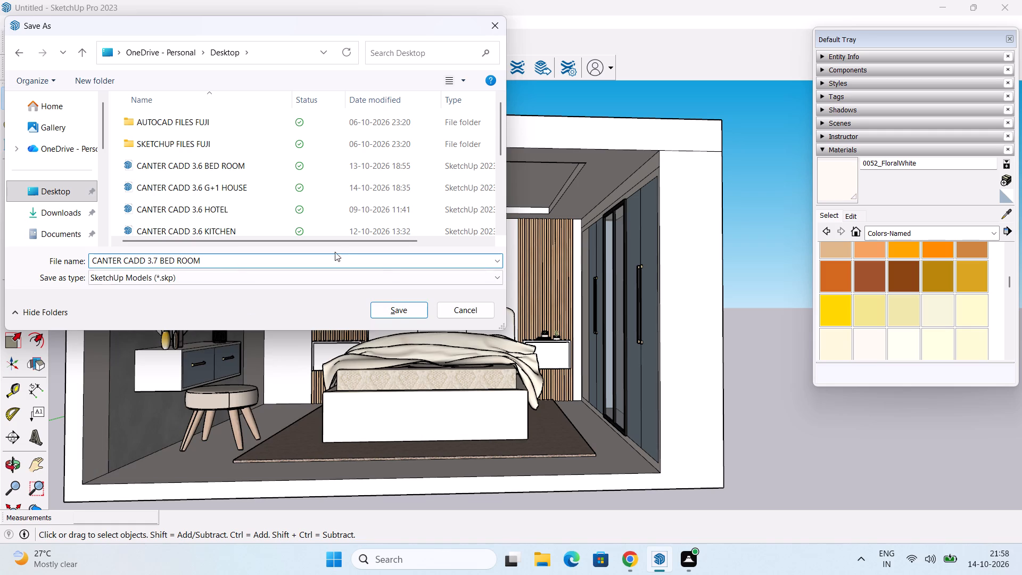
{"action": "left_click", "coordinate": [391, 313]}
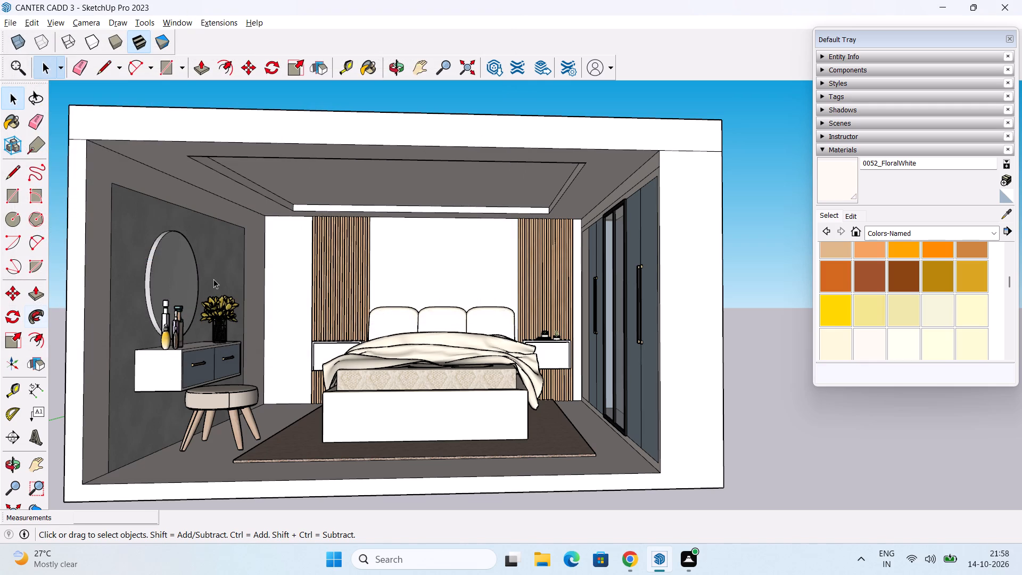
{"action": "key", "text": "ctrl+s"}
{"action": "key", "text": "ctrl+s"}
{"action": "key", "text": "ctrl+s"}
Switch from SketchUp to another open window.
{"action": "key", "text": "alt+Tab"}
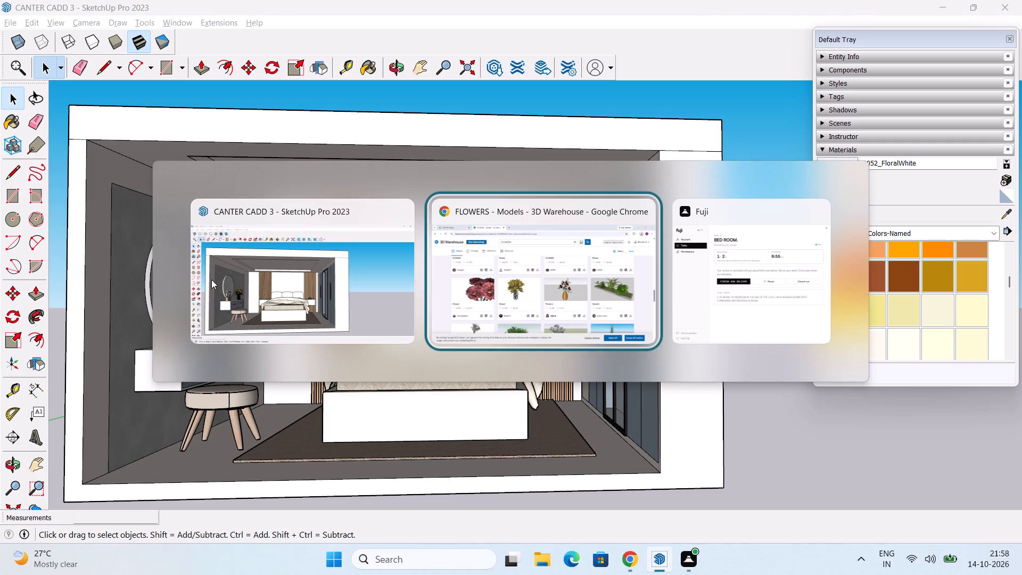